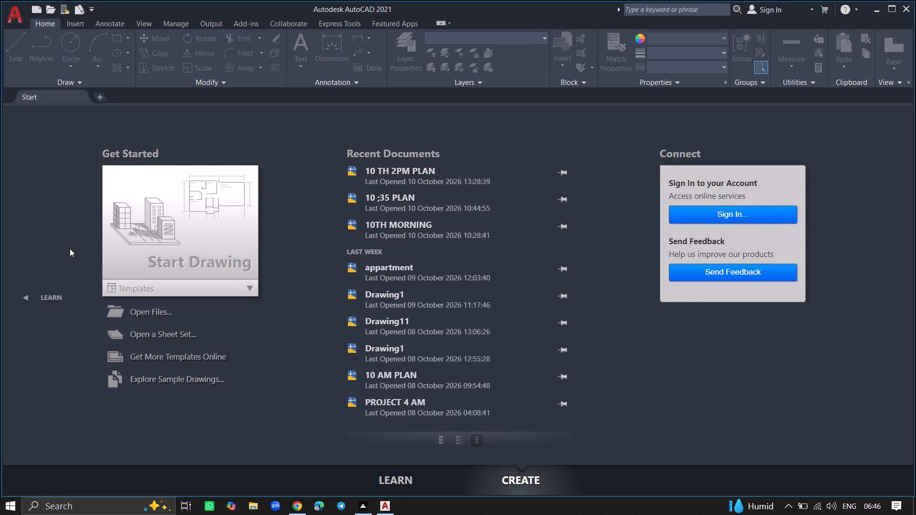
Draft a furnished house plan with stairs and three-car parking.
Start a new blank drawing.
{"action": "double_click", "coordinate": [145, 221]}
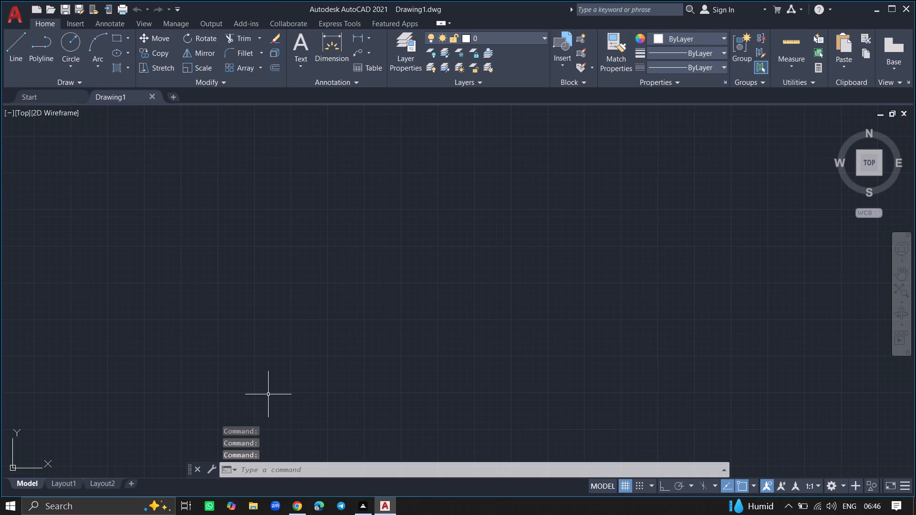
Set the drawing's length units to Engineering with 0'-0" precision, keeping millimetres as the insertion scale.
{"action": "type", "text": "units"}
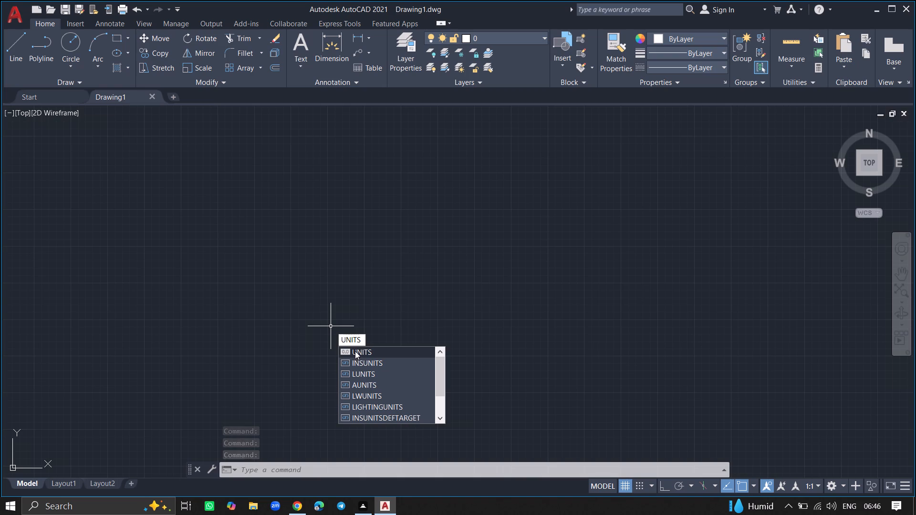
{"action": "left_click", "coordinate": [355, 351]}
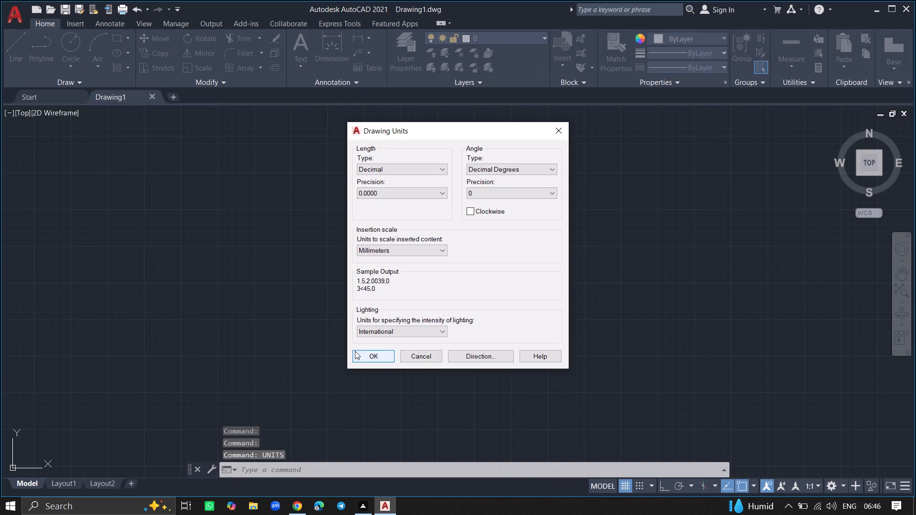
{"action": "left_click", "coordinate": [407, 168]}
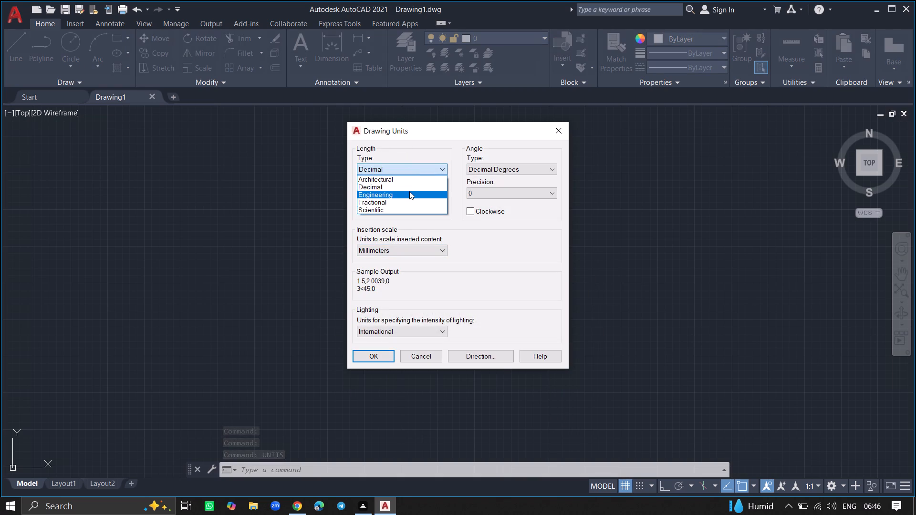
{"action": "left_click", "coordinate": [409, 192]}
{"action": "left_click", "coordinate": [409, 192]}
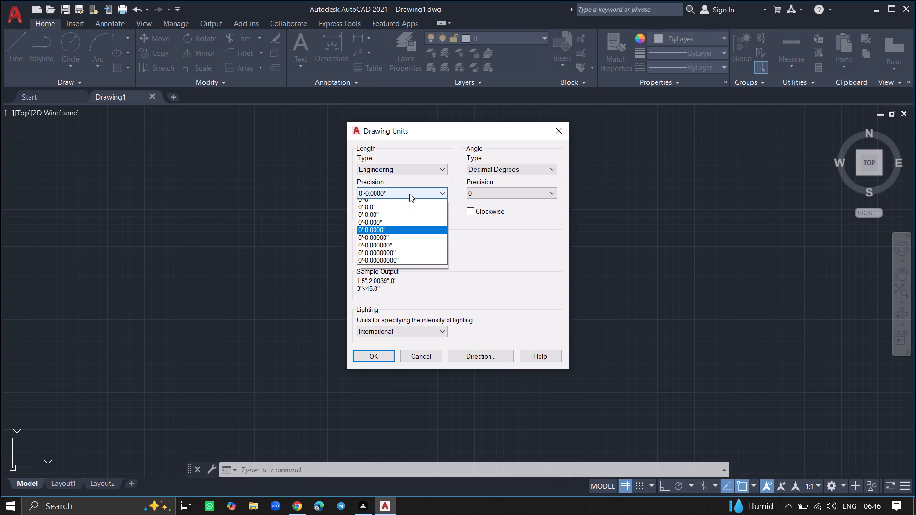
{"action": "left_click", "coordinate": [409, 201]}
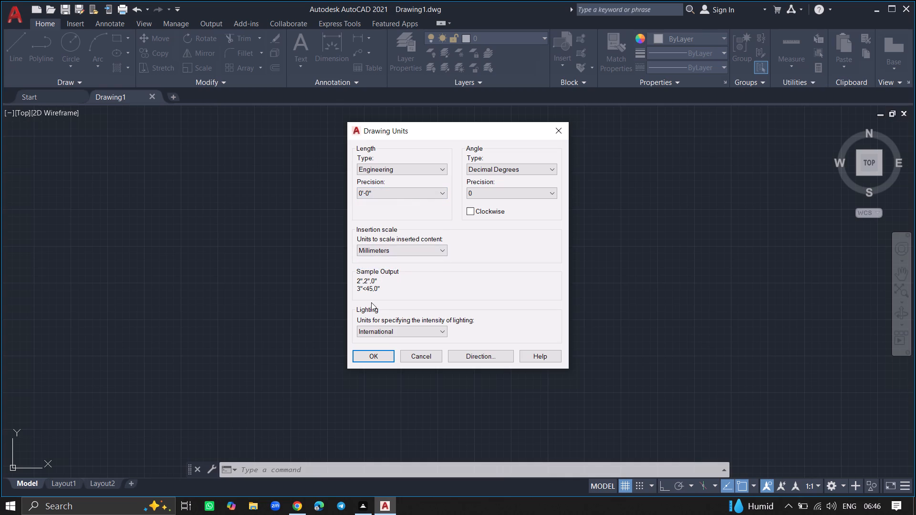
{"action": "left_click", "coordinate": [375, 355]}
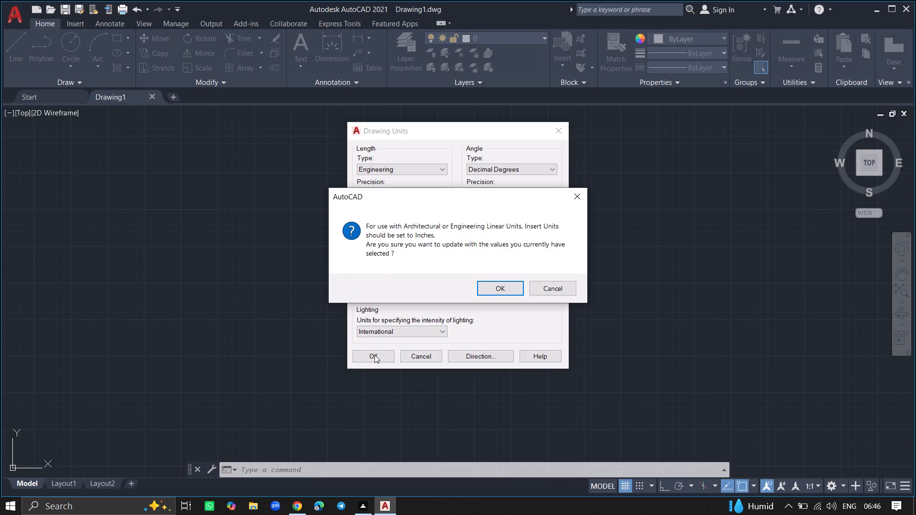
{"action": "left_click", "coordinate": [500, 292]}
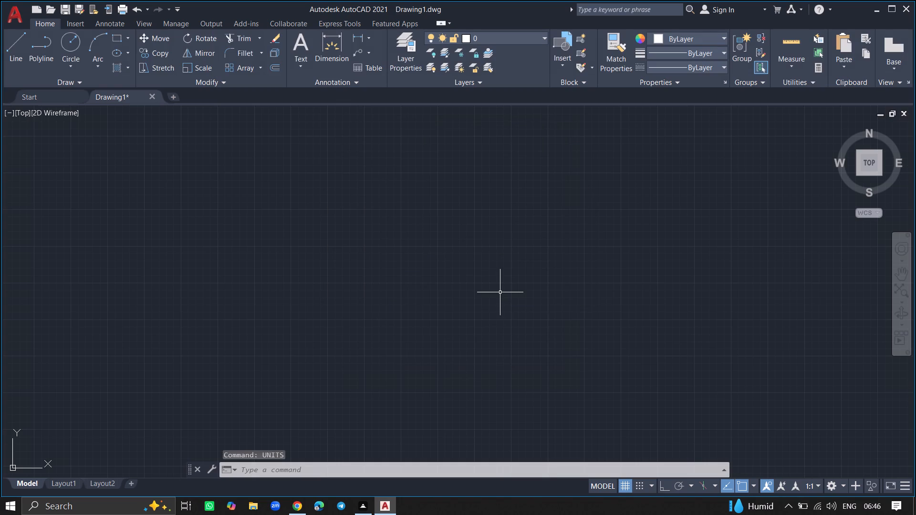
Modify the ISO-25 dimension style's primary units to Engineering format with 0'-0" precision and make the style current.
{"action": "key", "text": "d"}
{"action": "key", "text": "Return"}
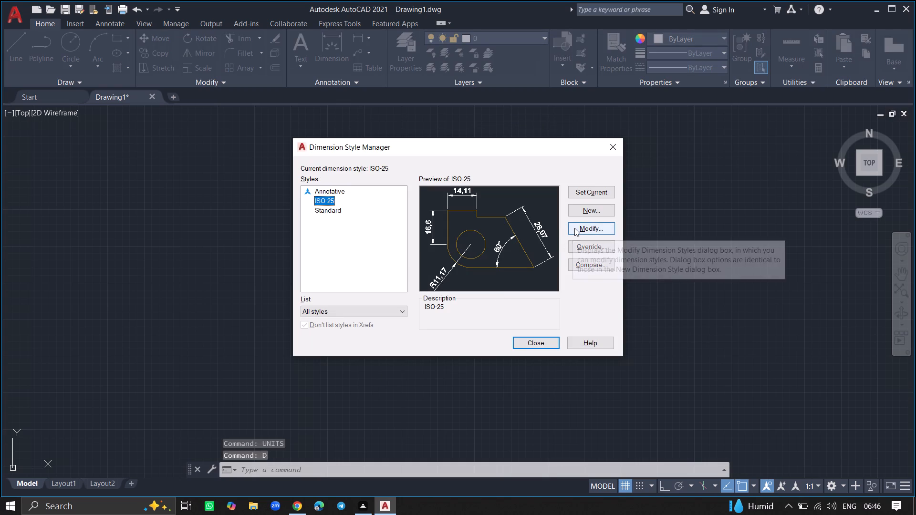
{"action": "left_click", "coordinate": [574, 228]}
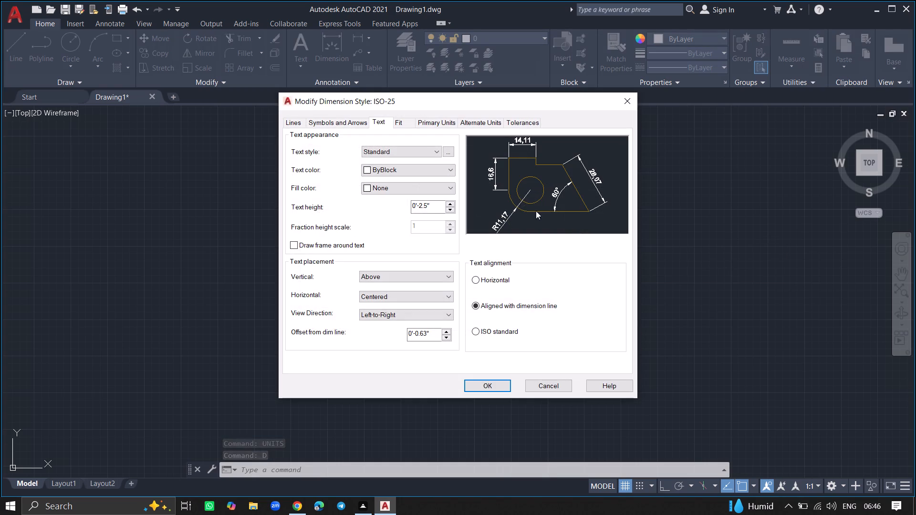
{"action": "left_click", "coordinate": [431, 119]}
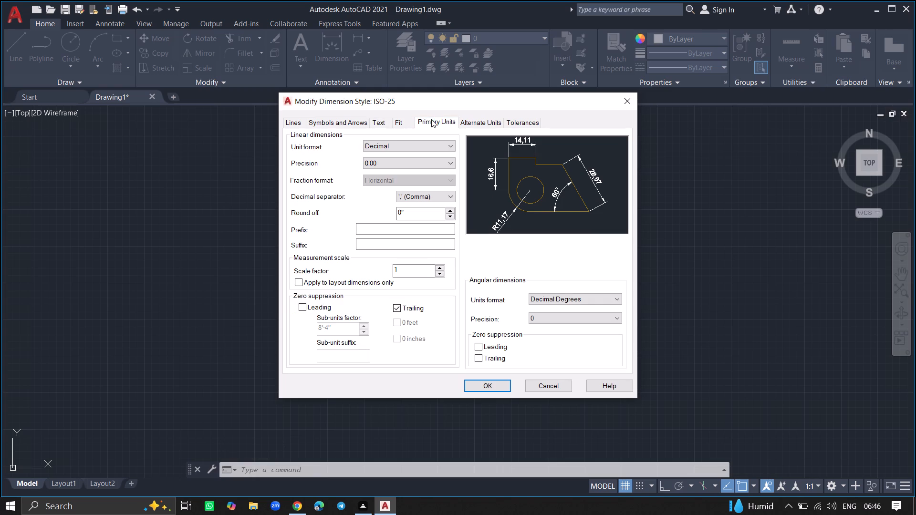
{"action": "left_click", "coordinate": [426, 147]}
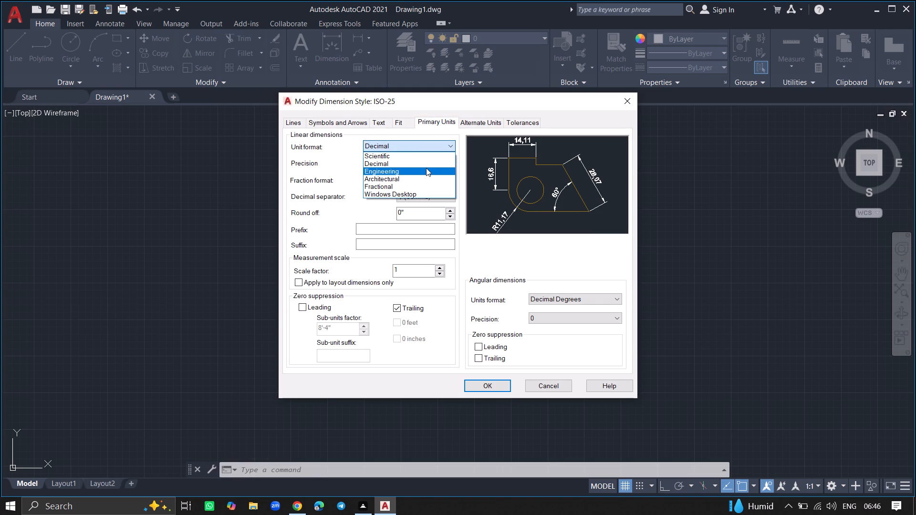
{"action": "left_click", "coordinate": [426, 169]}
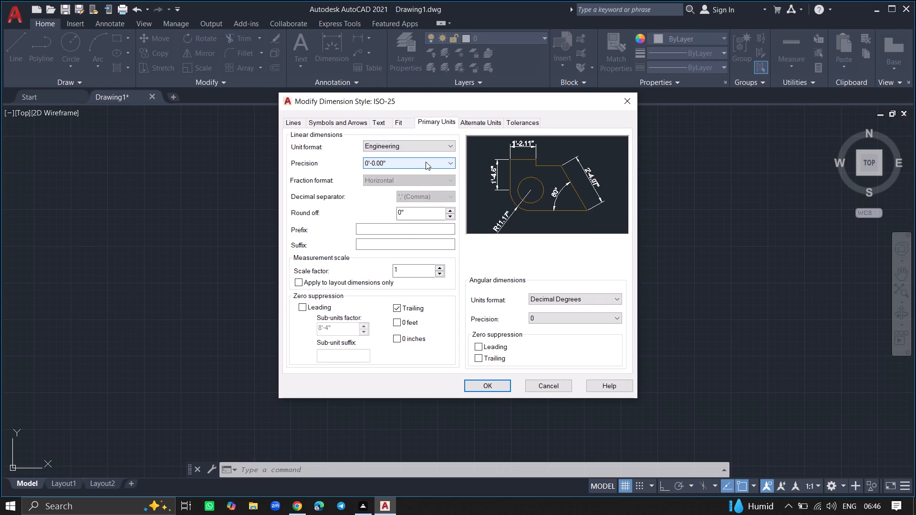
{"action": "left_click", "coordinate": [426, 162]}
{"action": "left_click", "coordinate": [426, 174]}
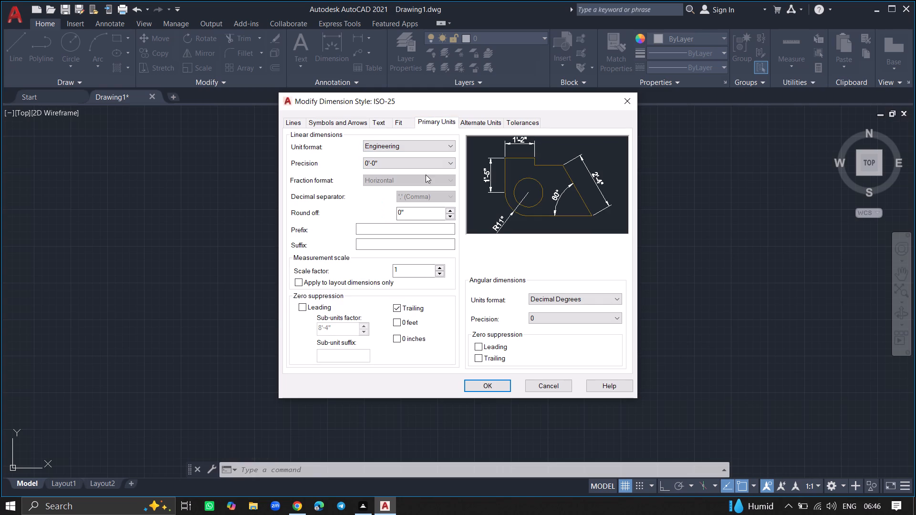
{"action": "left_click", "coordinate": [484, 385]}
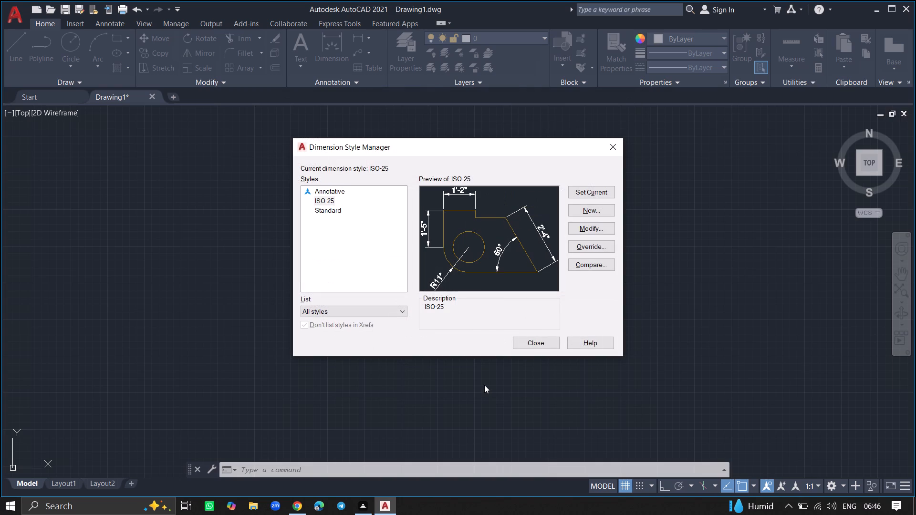
{"action": "left_click", "coordinate": [587, 187]}
{"action": "left_click", "coordinate": [535, 342]}
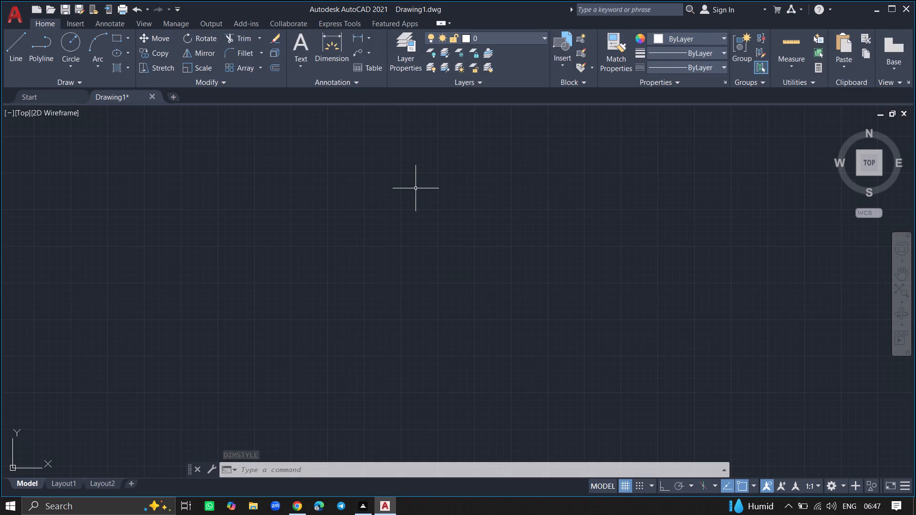
Create a new layer frozen in all viewports and name it walls.
{"action": "double_click", "coordinate": [412, 65]}
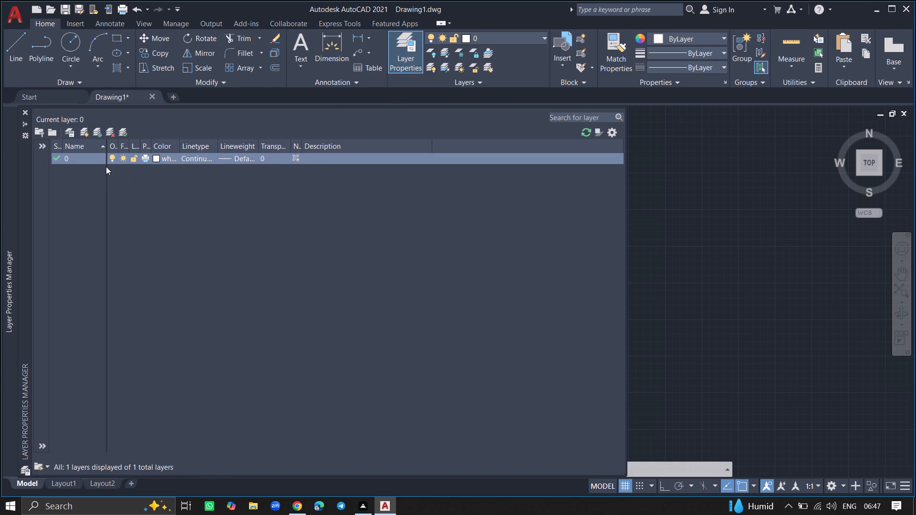
{"action": "left_click", "coordinate": [97, 134]}
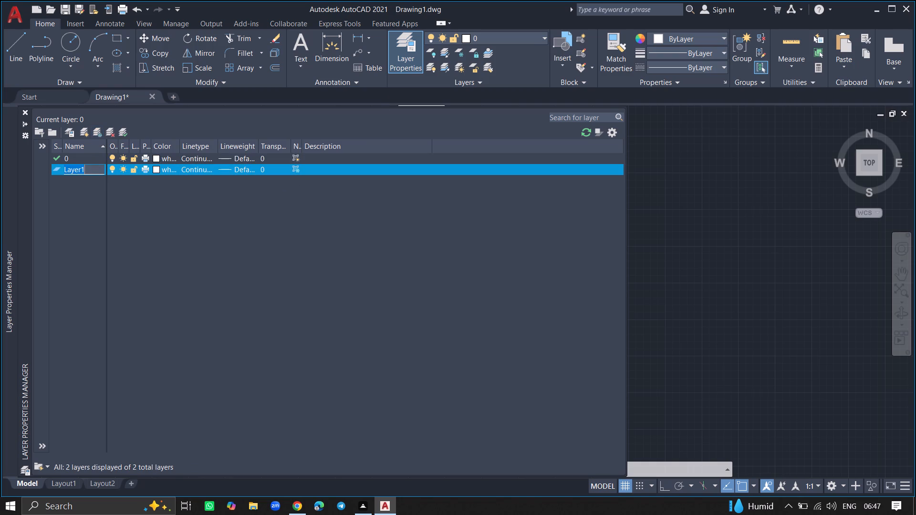
{"action": "left_click", "coordinate": [93, 169]}
{"action": "key", "text": "BackSpace"}
{"action": "key", "text": "BackSpace"}
{"action": "key", "text": "BackSpace"}
{"action": "key", "text": "BackSpace"}
{"action": "key", "text": "BackSpace"}
{"action": "key", "text": "BackSpace"}
{"action": "key", "text": "BackSpace"}
{"action": "key", "text": "BackSpace"}
{"action": "key", "text": "BackSpace"}
{"action": "key", "text": "BackSpace"}
{"action": "key", "text": "BackSpace"}
{"action": "key", "text": "BackSpace"}
{"action": "key", "text": "BackSpace"}
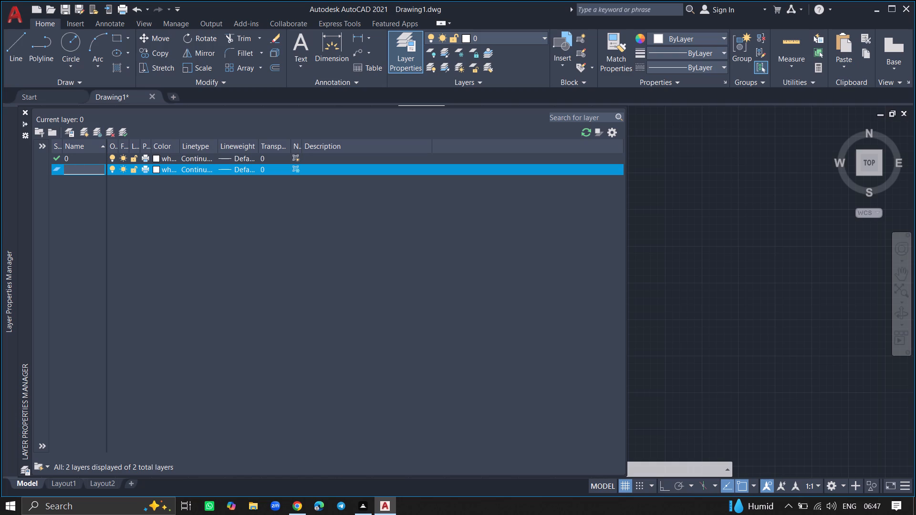
{"action": "type", "text": "walls"}
{"action": "left_click", "coordinate": [87, 221]}
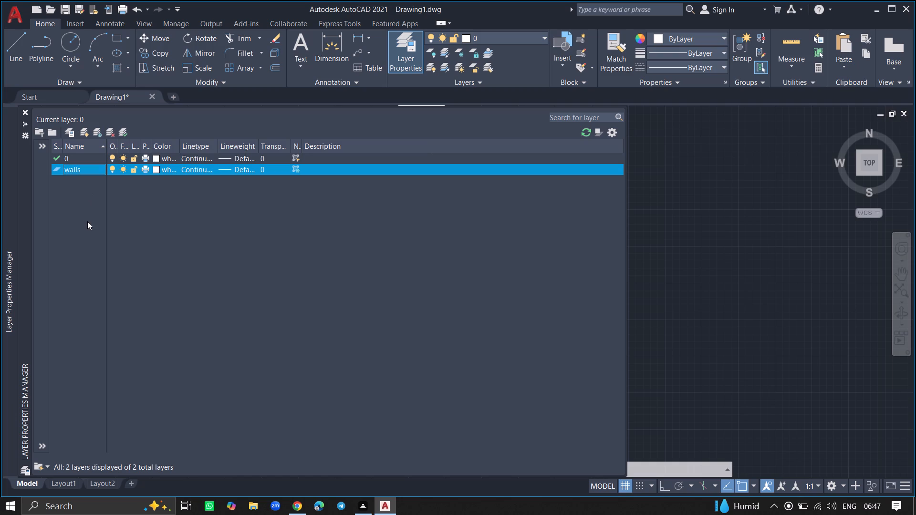
Set the walls layer's colour to yellow, index 50, and toggle its new-viewport freeze setting.
{"action": "left_click", "coordinate": [156, 170]}
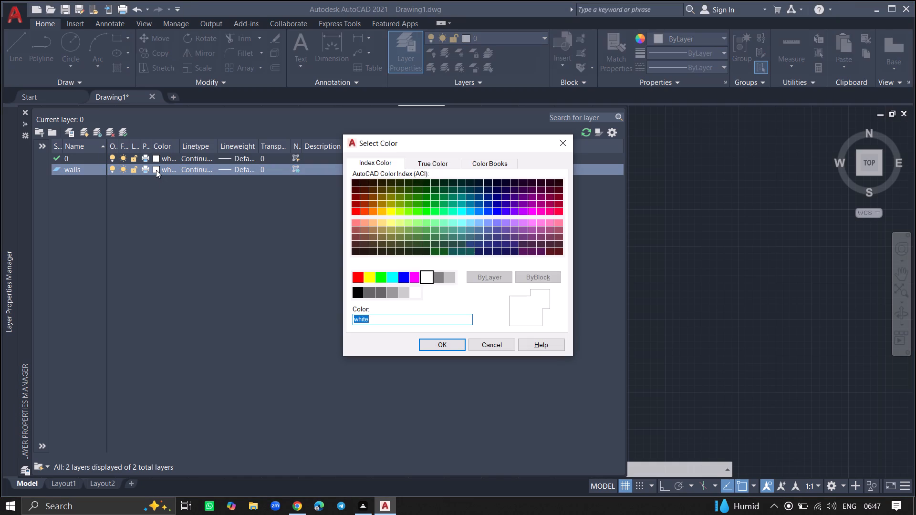
{"action": "left_click", "coordinate": [392, 216]}
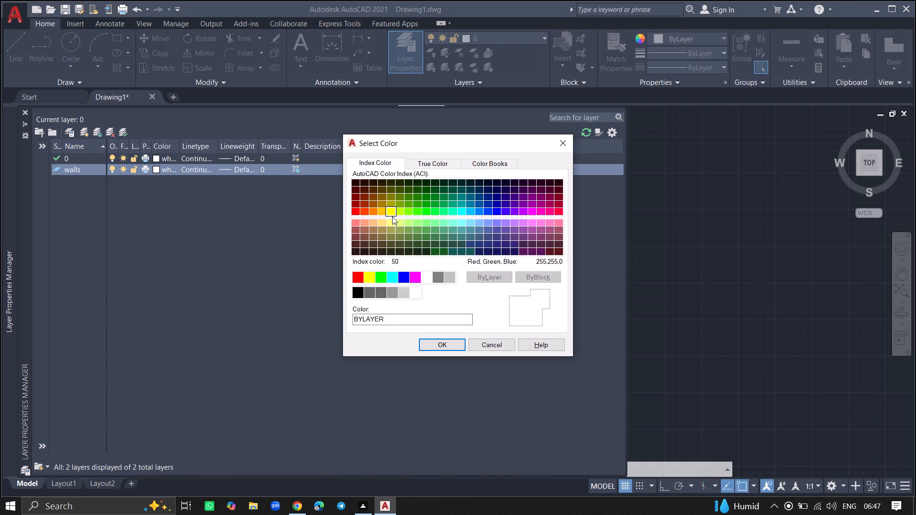
{"action": "left_click", "coordinate": [392, 216]}
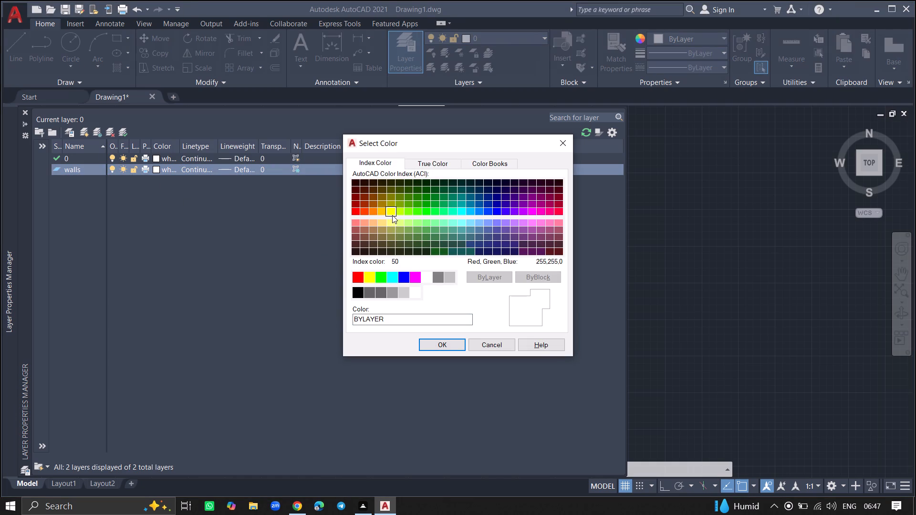
{"action": "double_click", "coordinate": [391, 212]}
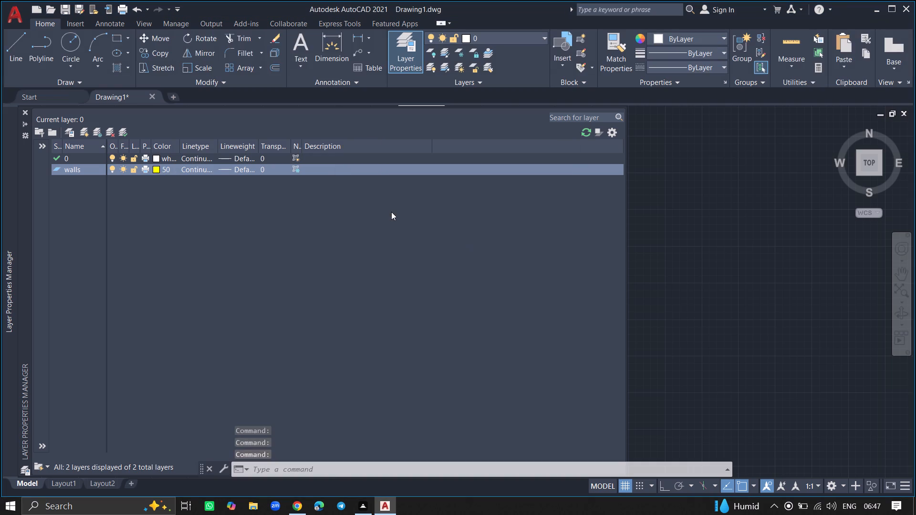
{"action": "left_click", "coordinate": [295, 171]}
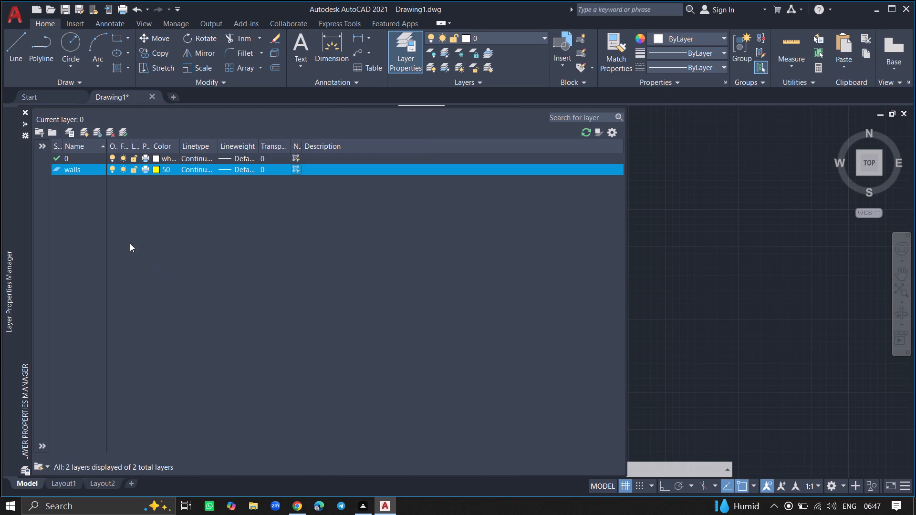
Create another layer frozen in all viewports and name it doors.
{"action": "left_click", "coordinate": [96, 133]}
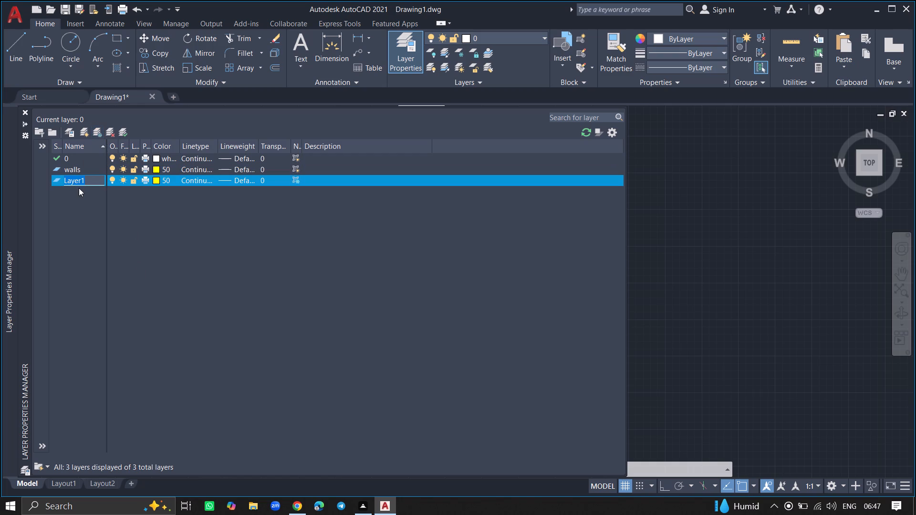
{"action": "left_click", "coordinate": [85, 182]}
{"action": "key", "text": "BackSpace"}
{"action": "key", "text": "BackSpace"}
{"action": "key", "text": "BackSpace"}
{"action": "key", "text": "BackSpace"}
{"action": "key", "text": "BackSpace"}
{"action": "key", "text": "BackSpace"}
{"action": "key", "text": "BackSpace"}
{"action": "key", "text": "BackSpace"}
{"action": "key", "text": "BackSpace"}
{"action": "key", "text": "BackSpace"}
{"action": "key", "text": "BackSpace"}
{"action": "key", "text": "BackSpace"}
{"action": "key", "text": "BackSpace"}
{"action": "key", "text": "BackSpace"}
{"action": "key", "text": "BackSpace"}
{"action": "key", "text": "d"}
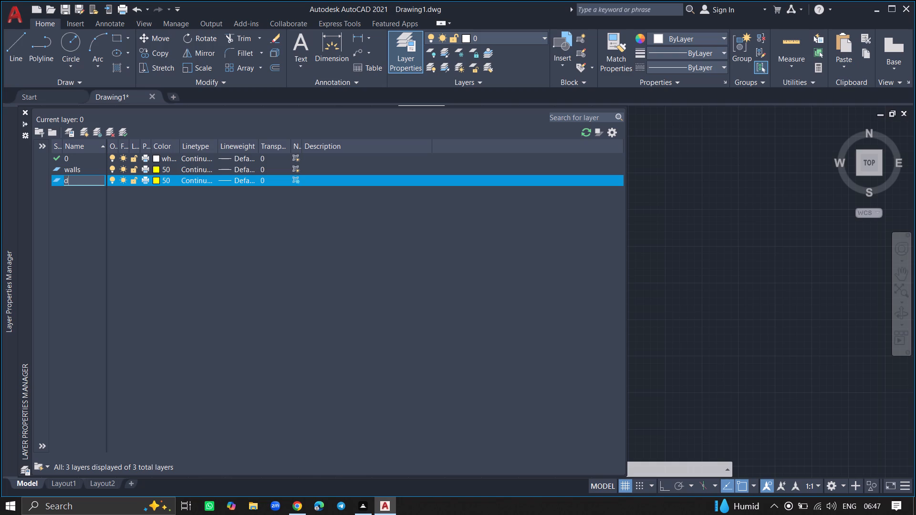
{"action": "type", "text": "oo"}
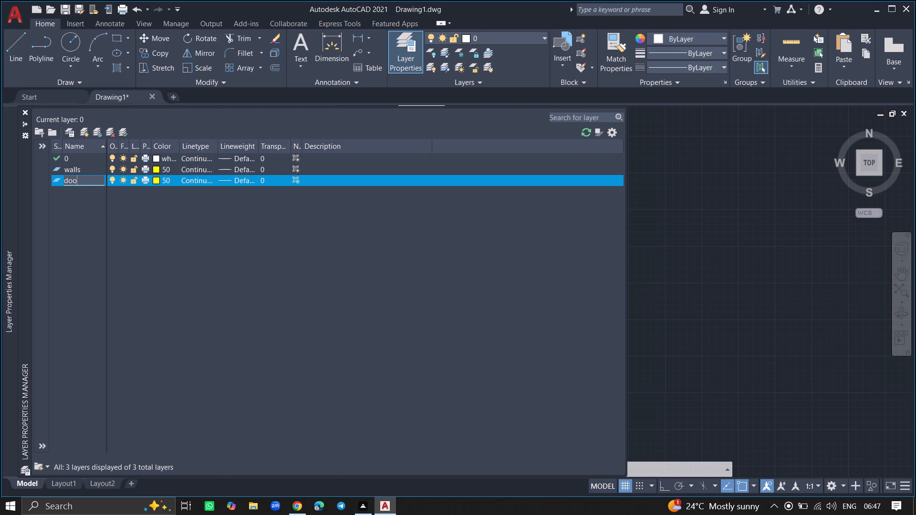
{"action": "type", "text": "rs"}
{"action": "left_click", "coordinate": [82, 211]}
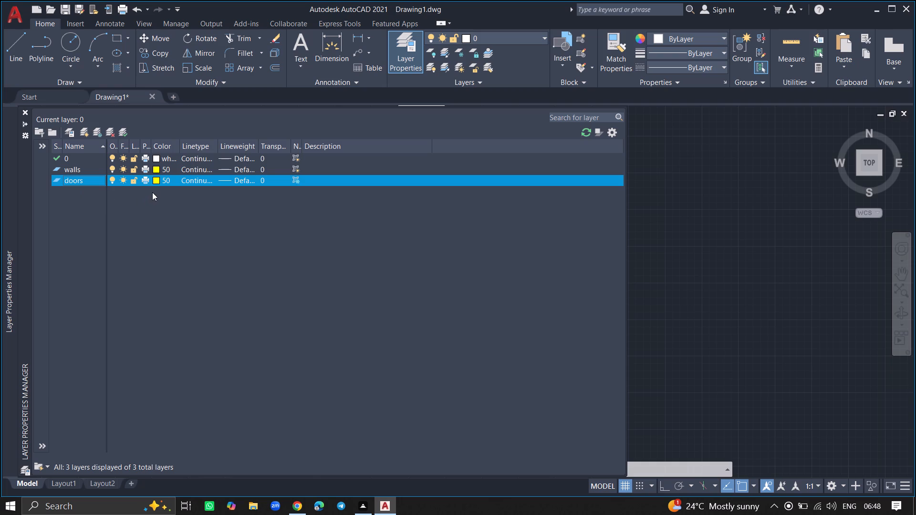
Set the doors layer's colour to red, index 10, and toggle its new-viewport freeze setting.
{"action": "left_click", "coordinate": [156, 180]}
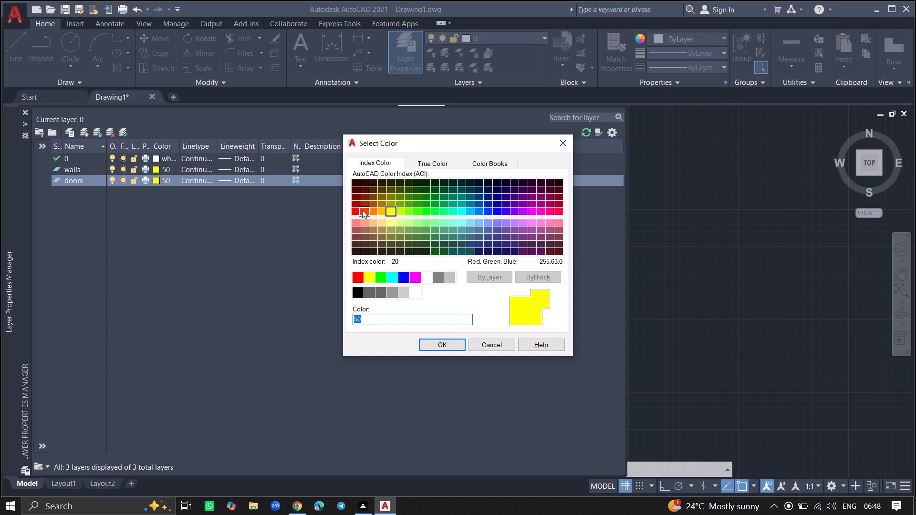
{"action": "left_click", "coordinate": [352, 210]}
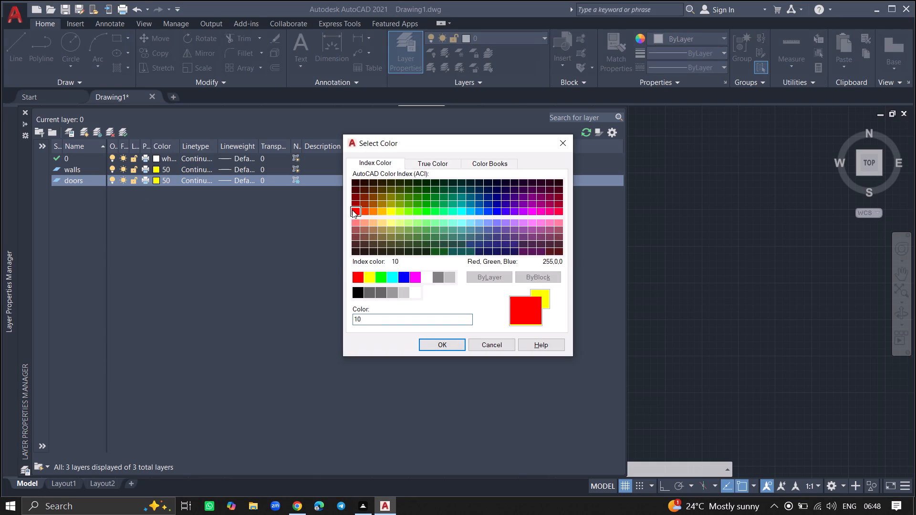
{"action": "left_click", "coordinate": [434, 347]}
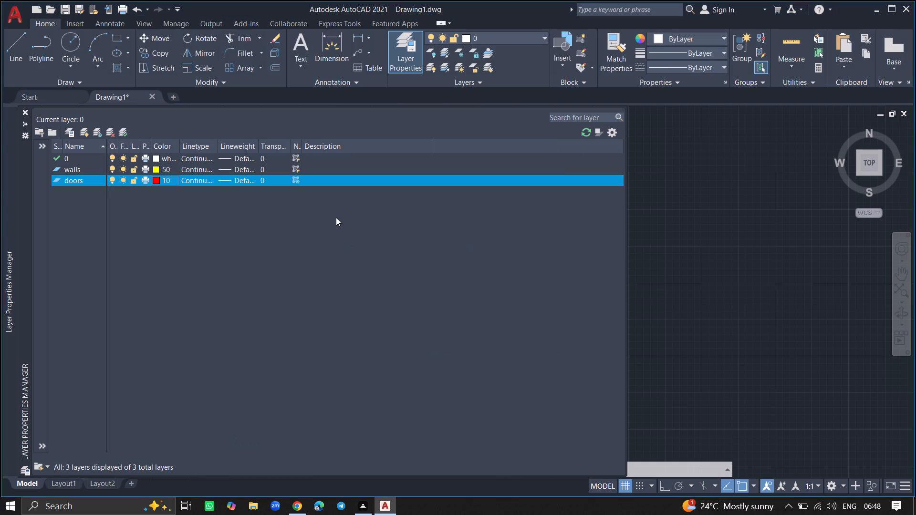
{"action": "left_click", "coordinate": [296, 183]}
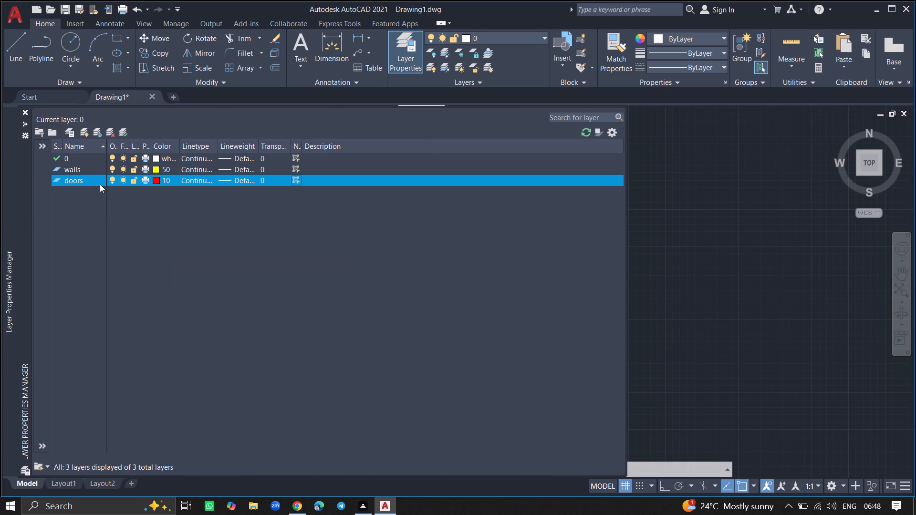
Create another layer frozen in all viewports and name it windows.
{"action": "left_click", "coordinate": [96, 131]}
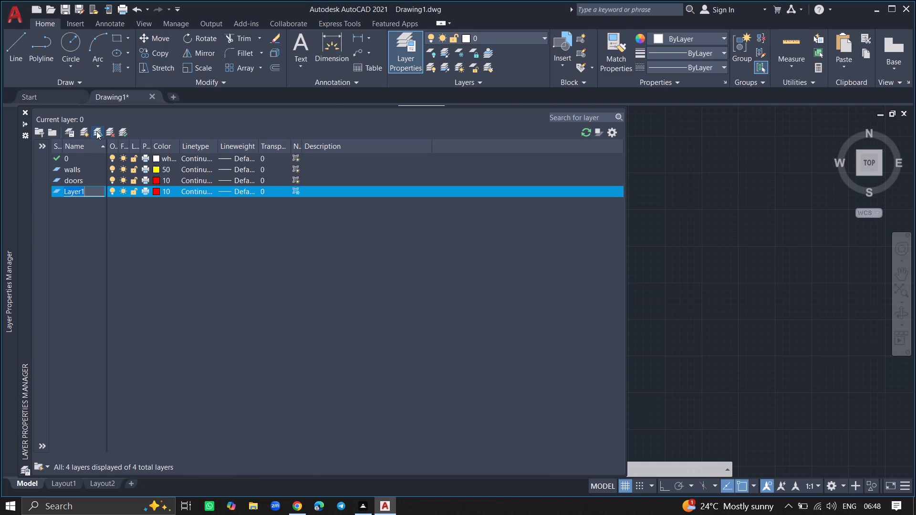
{"action": "left_click", "coordinate": [99, 185]}
{"action": "left_click", "coordinate": [99, 185]}
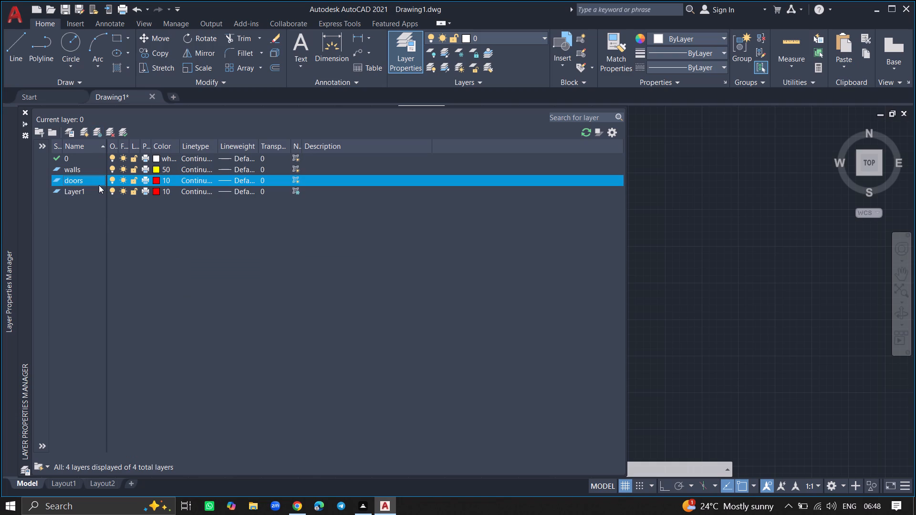
{"action": "left_click", "coordinate": [88, 190]}
{"action": "left_click", "coordinate": [88, 190]}
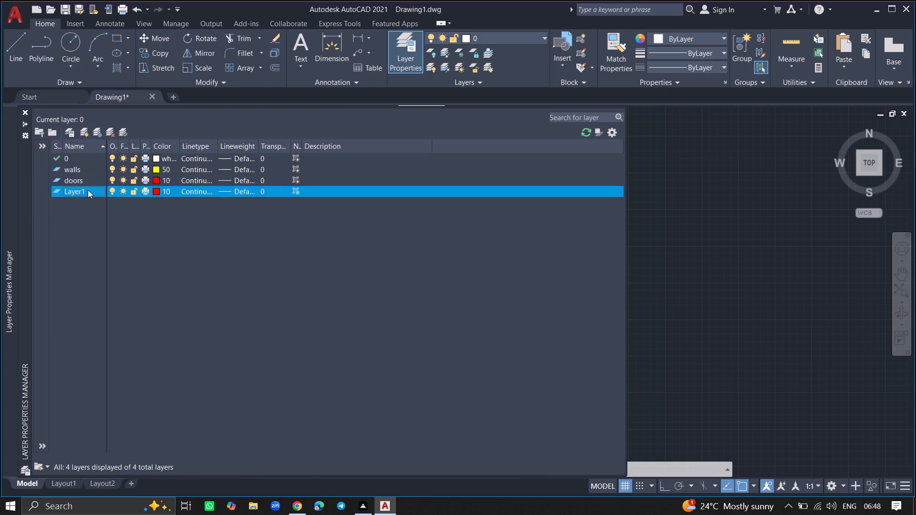
{"action": "key", "text": "BackSpace"}
{"action": "key", "text": "BackSpace"}
{"action": "key", "text": "w"}
{"action": "type", "text": "indows"}
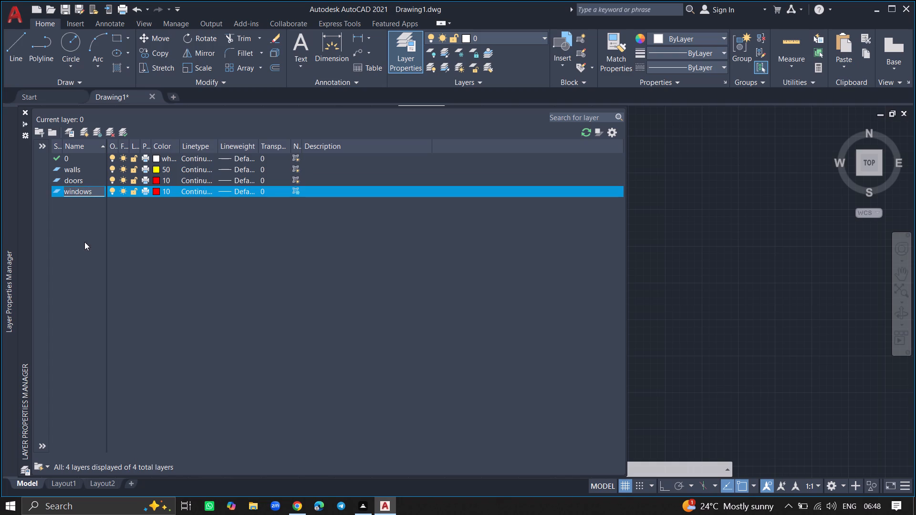
{"action": "left_click", "coordinate": [90, 256]}
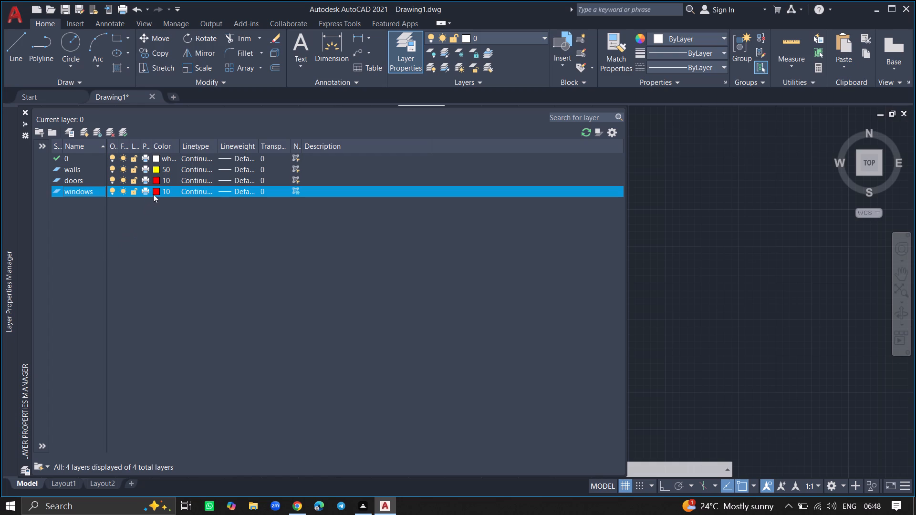
Set the windows layer's colour to orange, index 30, and toggle its new-viewport freeze setting.
{"action": "left_click", "coordinate": [156, 191]}
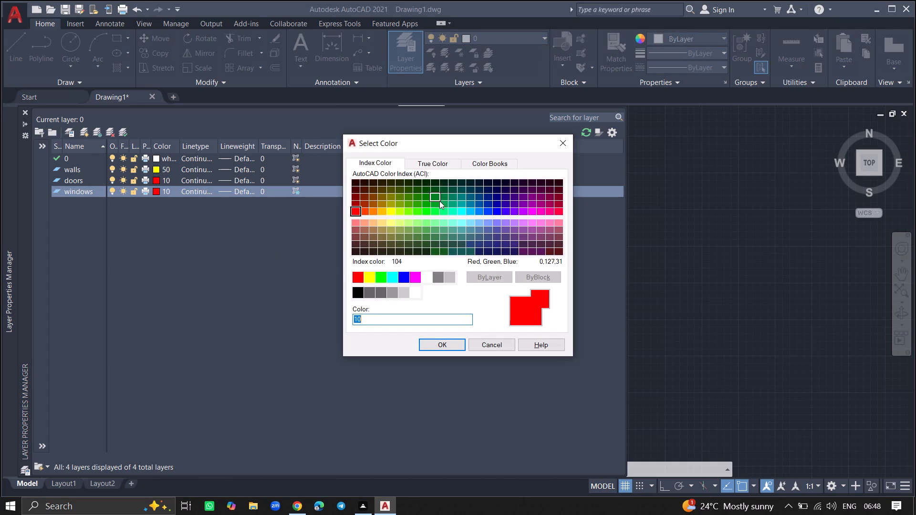
{"action": "left_click", "coordinate": [374, 213]}
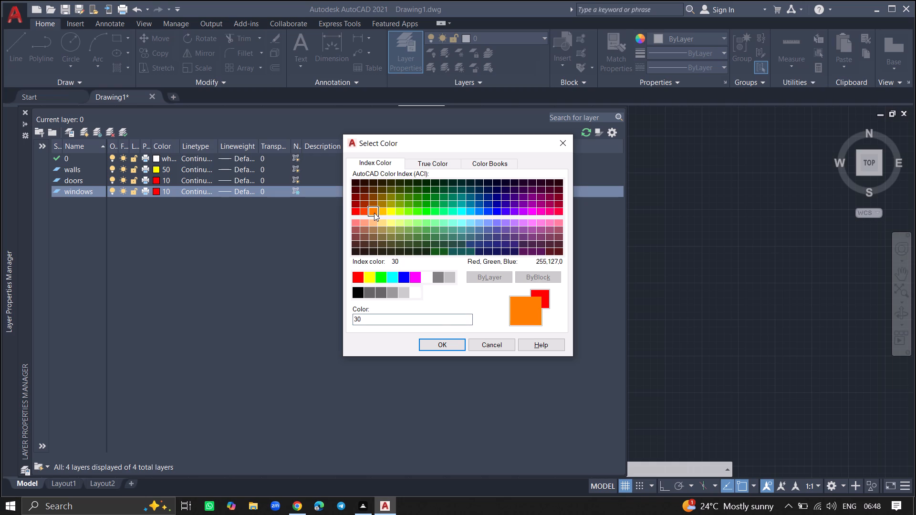
{"action": "left_click", "coordinate": [444, 340]}
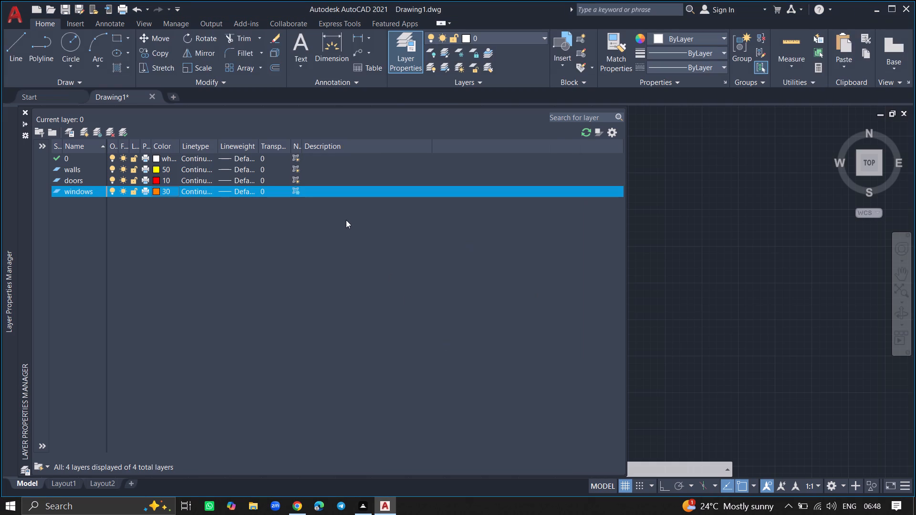
{"action": "left_click", "coordinate": [296, 190]}
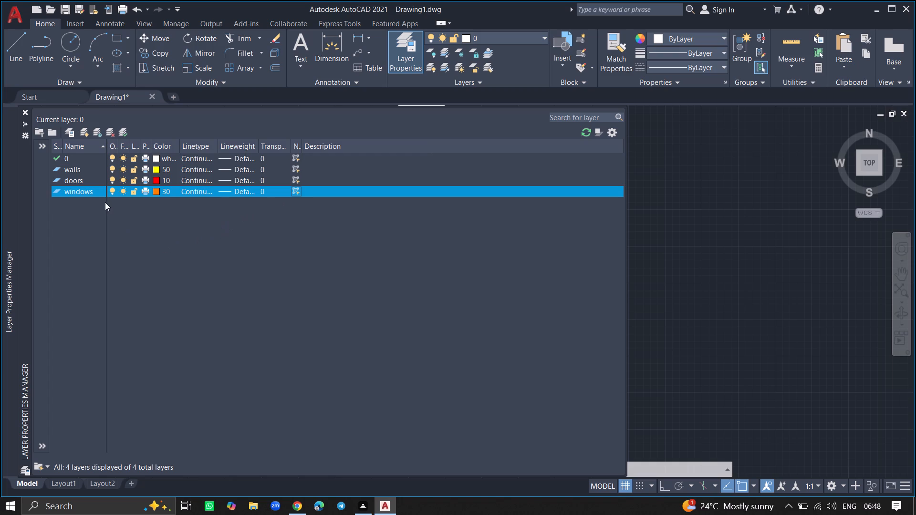
Create another layer frozen in all viewports and name it furniture.
{"action": "left_click", "coordinate": [95, 131]}
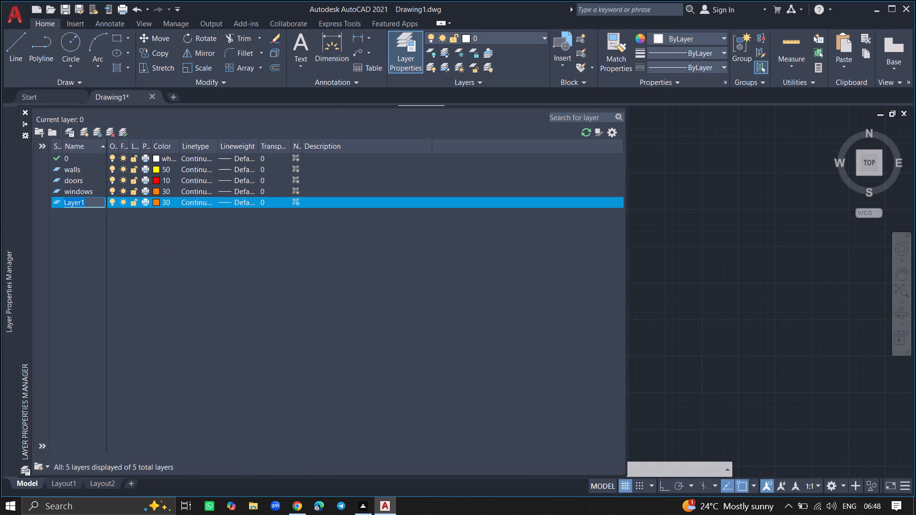
{"action": "left_click", "coordinate": [94, 199]}
{"action": "key", "text": "BackSpace"}
{"action": "key", "text": "BackSpace"}
{"action": "key", "text": "BackSpace"}
{"action": "key", "text": "BackSpace"}
{"action": "key", "text": "BackSpace"}
{"action": "key", "text": "BackSpace"}
{"action": "key", "text": "BackSpace"}
{"action": "key", "text": "BackSpace"}
{"action": "key", "text": "BackSpace"}
{"action": "key", "text": "BackSpace"}
{"action": "key", "text": "BackSpace"}
{"action": "key", "text": "BackSpace"}
{"action": "key", "text": "BackSpace"}
{"action": "key", "text": "BackSpace"}
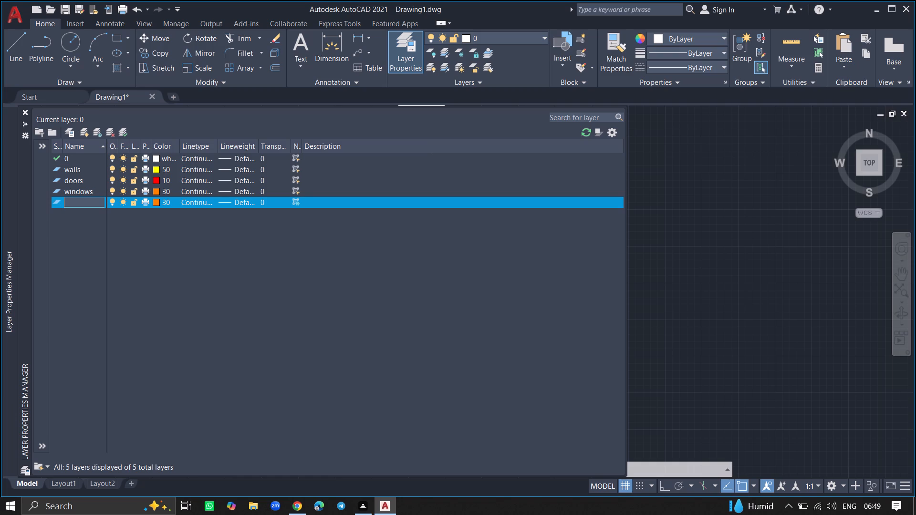
{"action": "type", "text": "furniture"}
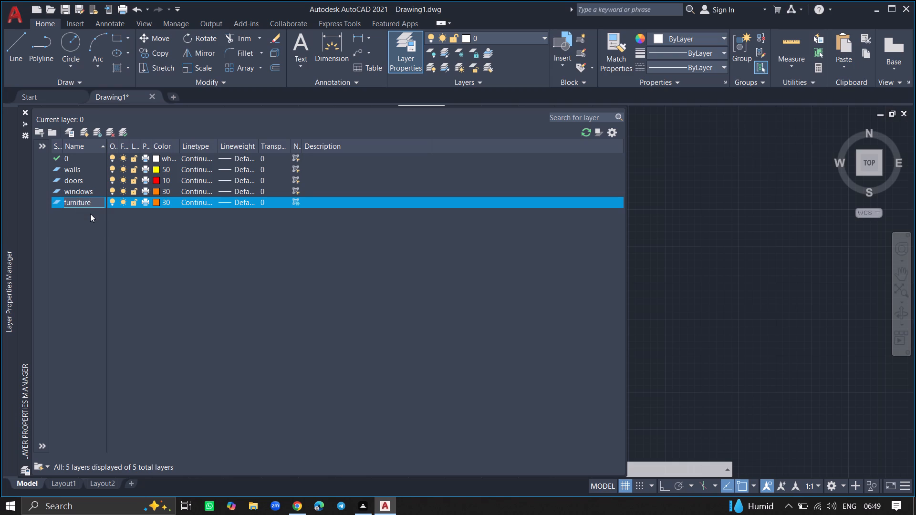
{"action": "left_click", "coordinate": [90, 214]}
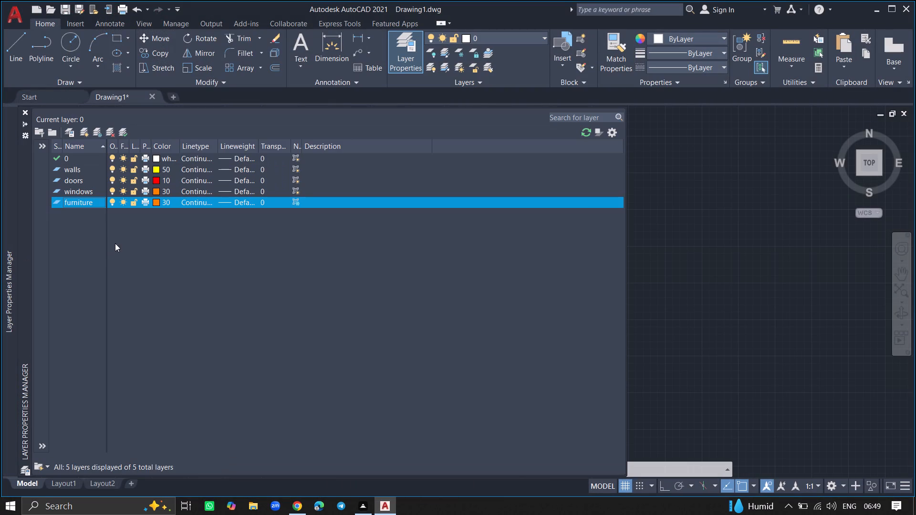
Set the furniture layer's colour to light blue, index 140, and toggle its new-viewport freeze setting.
{"action": "left_click", "coordinate": [155, 203]}
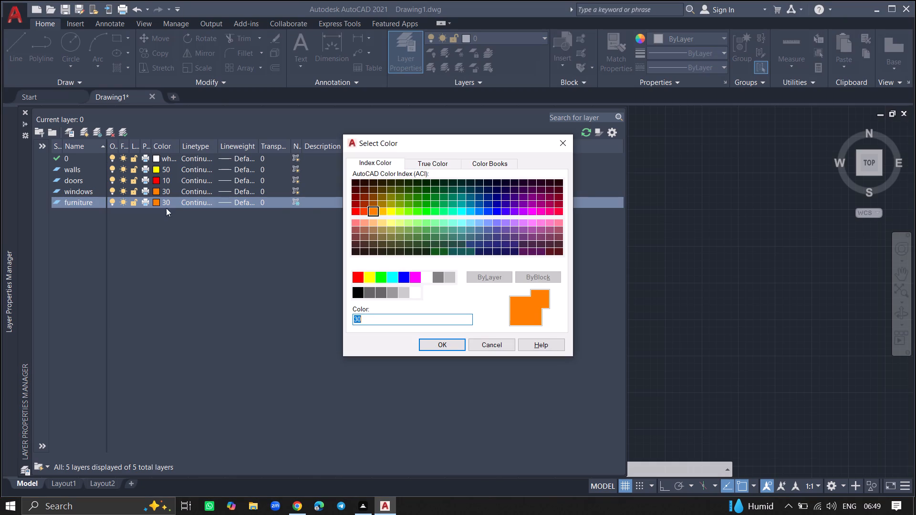
{"action": "left_click", "coordinate": [471, 214]}
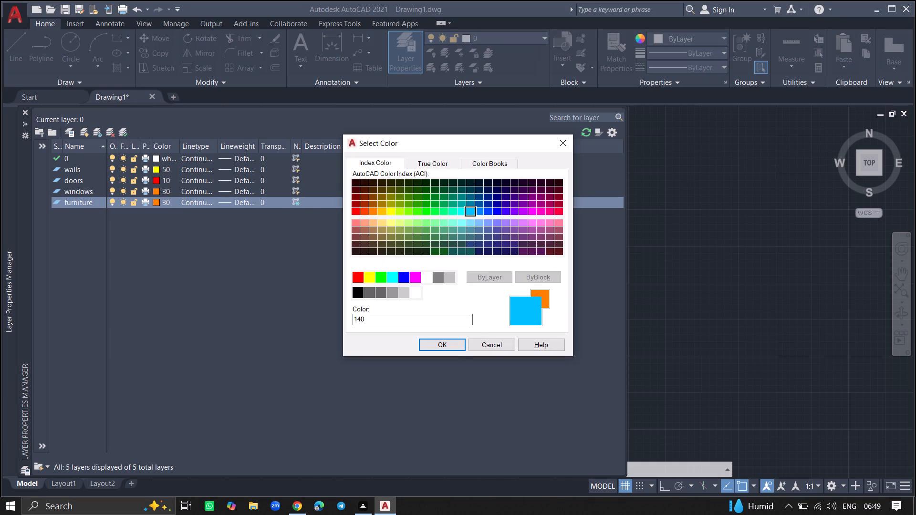
{"action": "left_click", "coordinate": [455, 348]}
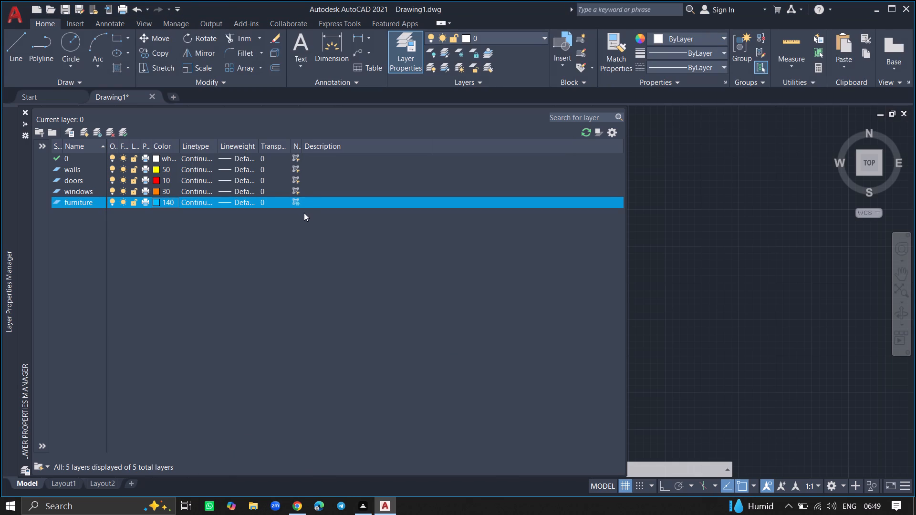
{"action": "left_click", "coordinate": [296, 204]}
Create another layer frozen in all viewports and name it text.
{"action": "left_click", "coordinate": [97, 131]}
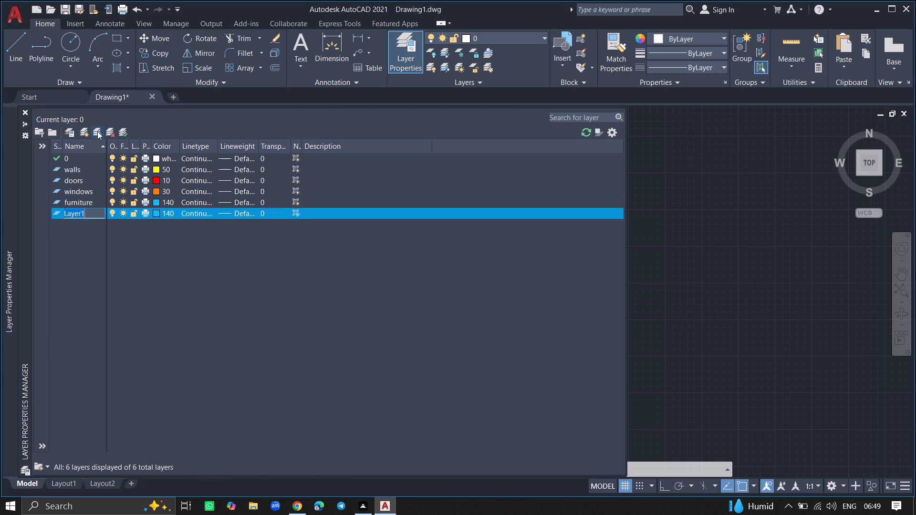
{"action": "left_click", "coordinate": [97, 214]}
{"action": "key", "text": "BackSpace"}
{"action": "key", "text": "BackSpace"}
{"action": "key", "text": "BackSpace"}
{"action": "key", "text": "BackSpace"}
{"action": "key", "text": "BackSpace"}
{"action": "key", "text": "BackSpace"}
{"action": "key", "text": "BackSpace"}
{"action": "key", "text": "BackSpace"}
{"action": "key", "text": "BackSpace"}
{"action": "key", "text": "BackSpace"}
{"action": "key", "text": "BackSpace"}
{"action": "key", "text": "BackSpace"}
{"action": "key", "text": "BackSpace"}
{"action": "key", "text": "BackSpace"}
{"action": "key", "text": "BackSpace"}
{"action": "key", "text": "BackSpace"}
{"action": "key", "text": "BackSpace"}
{"action": "key", "text": "BackSpace"}
{"action": "type", "text": "te"}
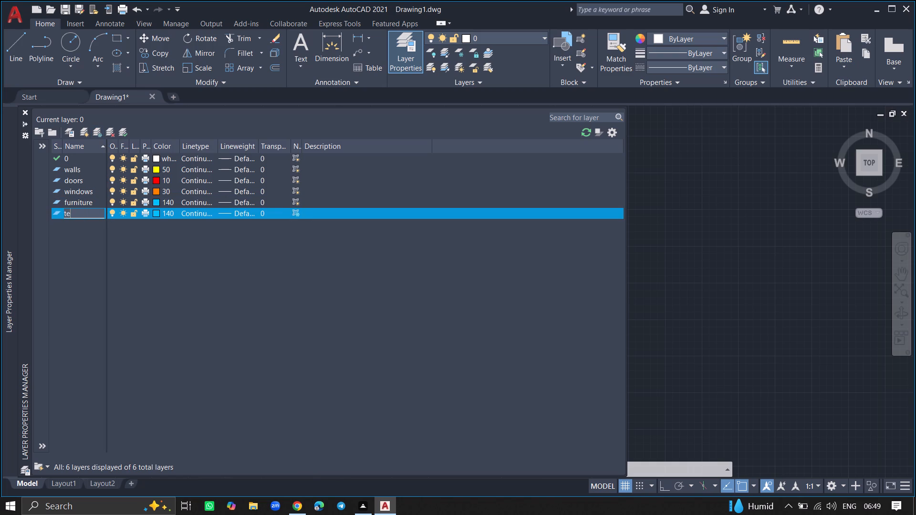
{"action": "type", "text": "xt"}
{"action": "left_click", "coordinate": [97, 233]}
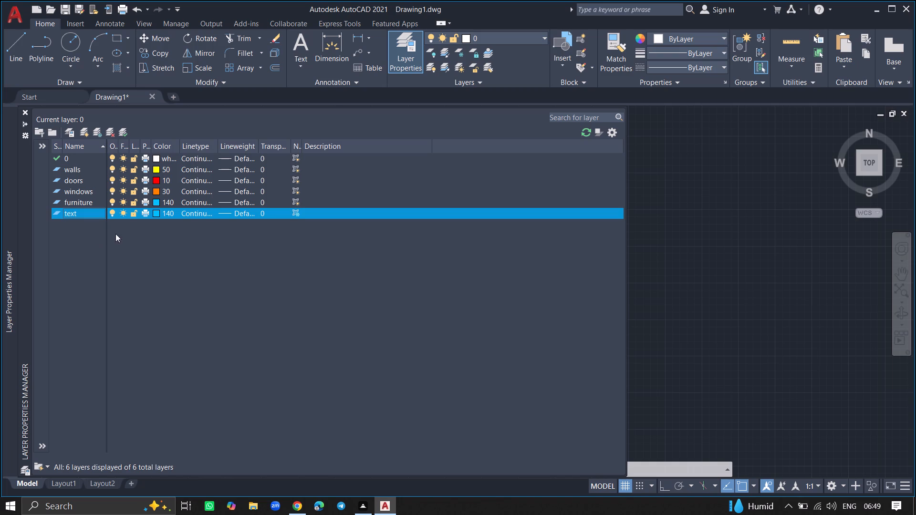
Set the text layer's colour to violet, index 190, and toggle its new-viewport freeze setting.
{"action": "left_click", "coordinate": [156, 212]}
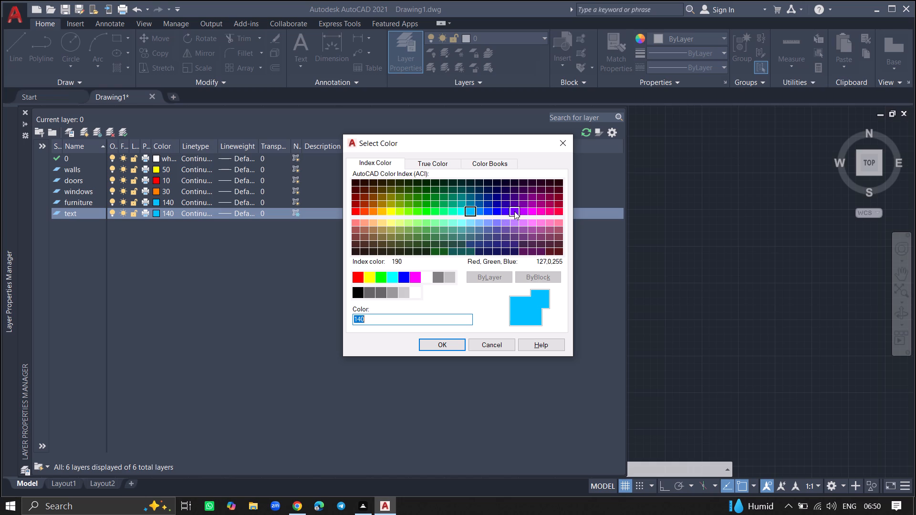
{"action": "left_click", "coordinate": [514, 211]}
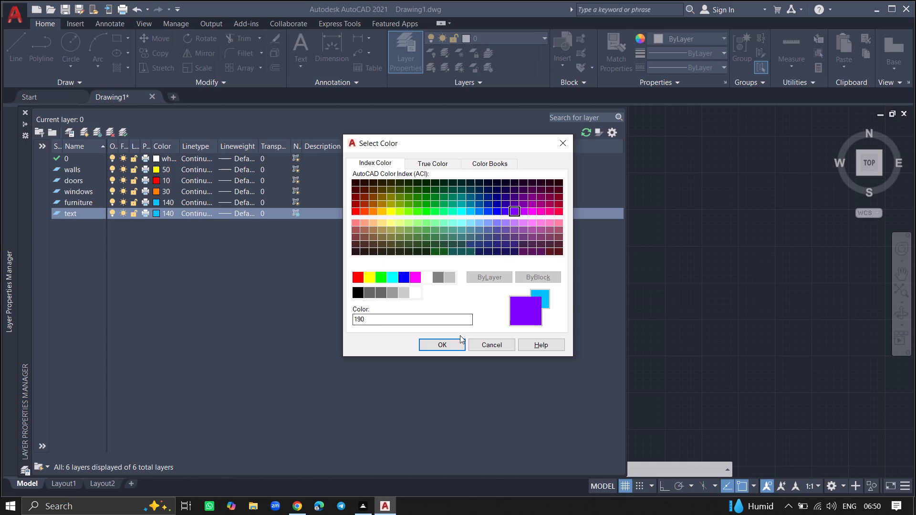
{"action": "left_click", "coordinate": [453, 343]}
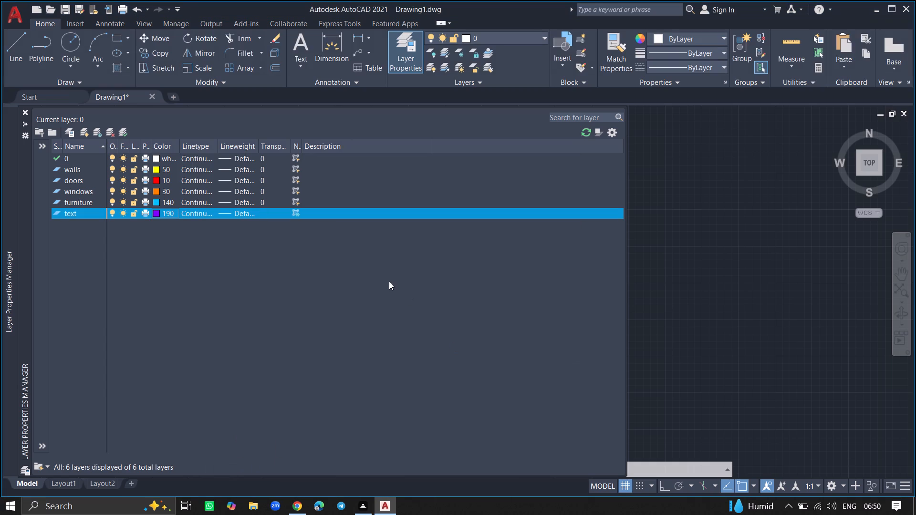
{"action": "left_click", "coordinate": [295, 214]}
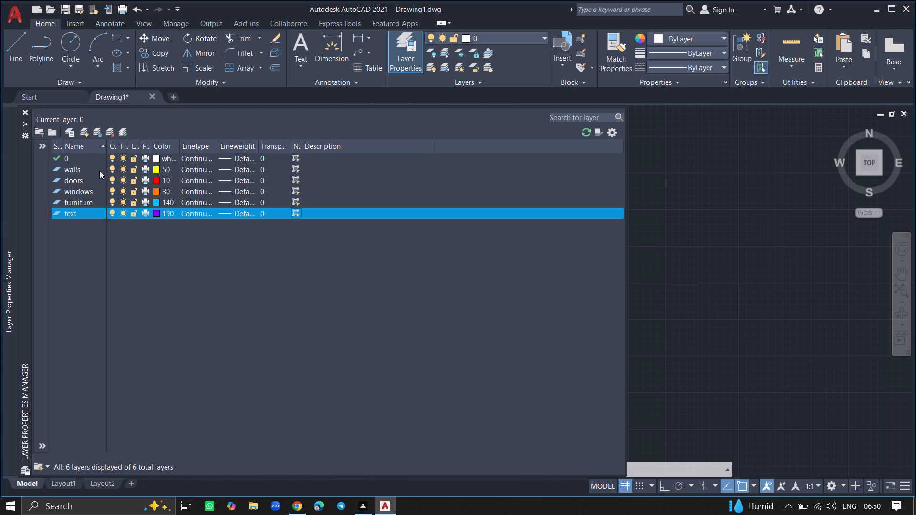
Create another layer frozen in all viewports and name it dimensions.
{"action": "left_click", "coordinate": [97, 132]}
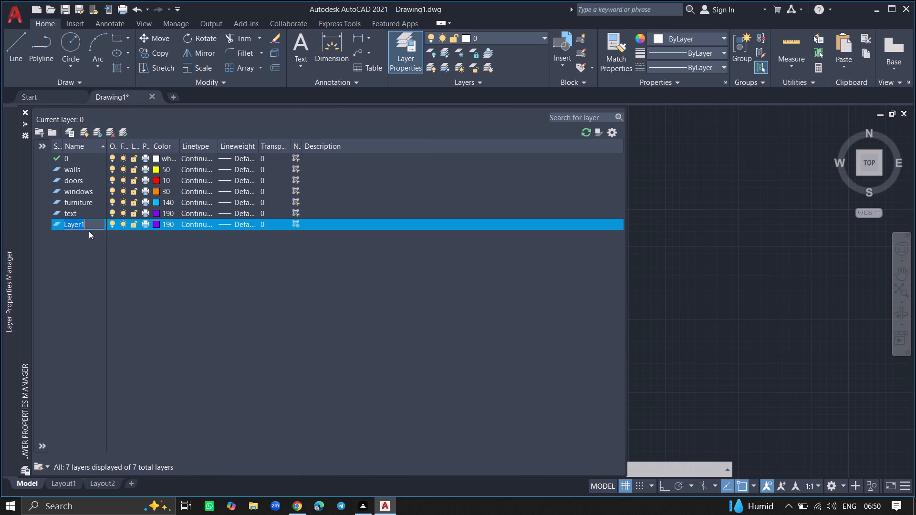
{"action": "left_click", "coordinate": [89, 226]}
{"action": "key", "text": "BackSpace"}
{"action": "key", "text": "BackSpace"}
{"action": "key", "text": "BackSpace"}
{"action": "key", "text": "BackSpace"}
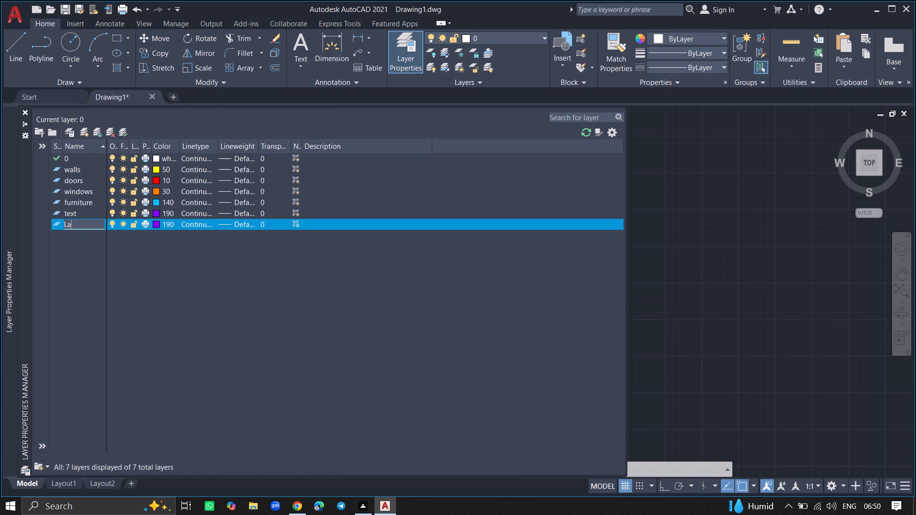
{"action": "key", "text": "BackSpace"}
{"action": "key", "text": "BackSpace"}
{"action": "key", "text": "BackSpace"}
{"action": "type", "text": "dim"}
{"action": "type", "text": "ensio"}
{"action": "type", "text": "ns"}
{"action": "left_click", "coordinate": [85, 247]}
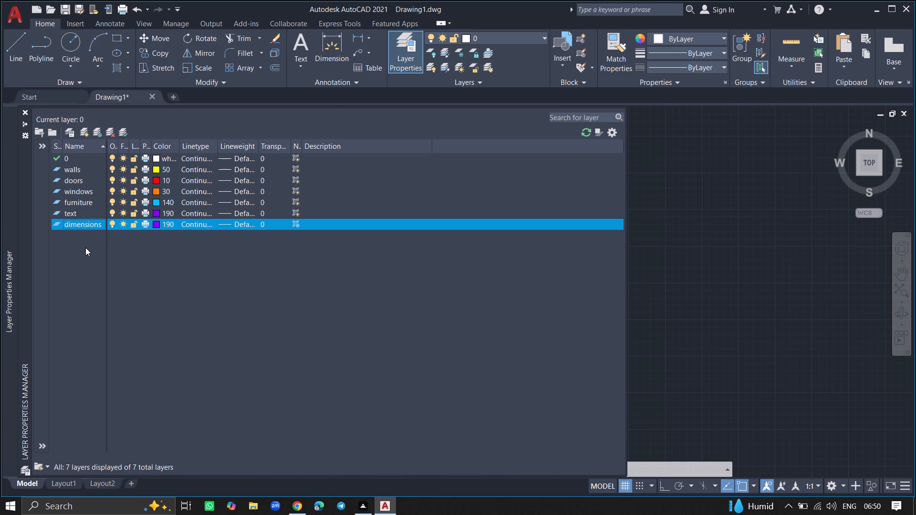
Set the dimensions layer's colour to green, index 90, and toggle its new-viewport freeze setting.
{"action": "left_click", "coordinate": [155, 225]}
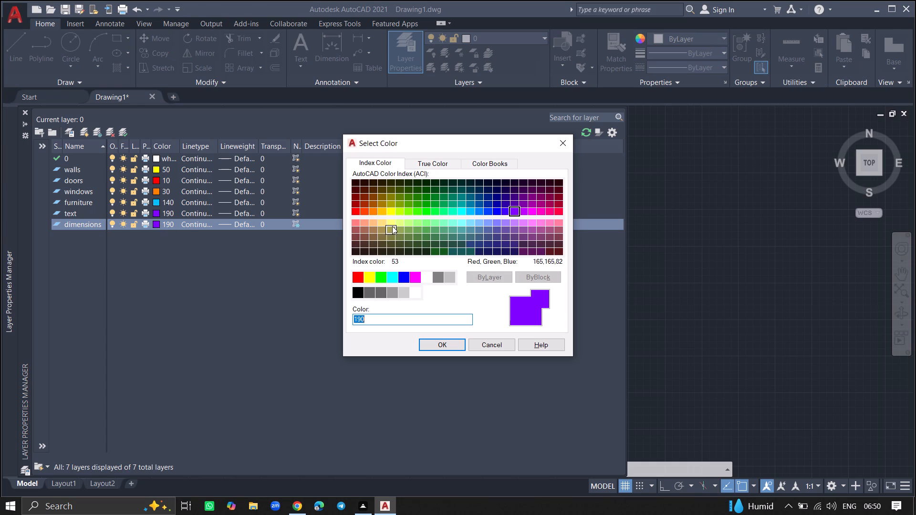
{"action": "left_click", "coordinate": [425, 212]}
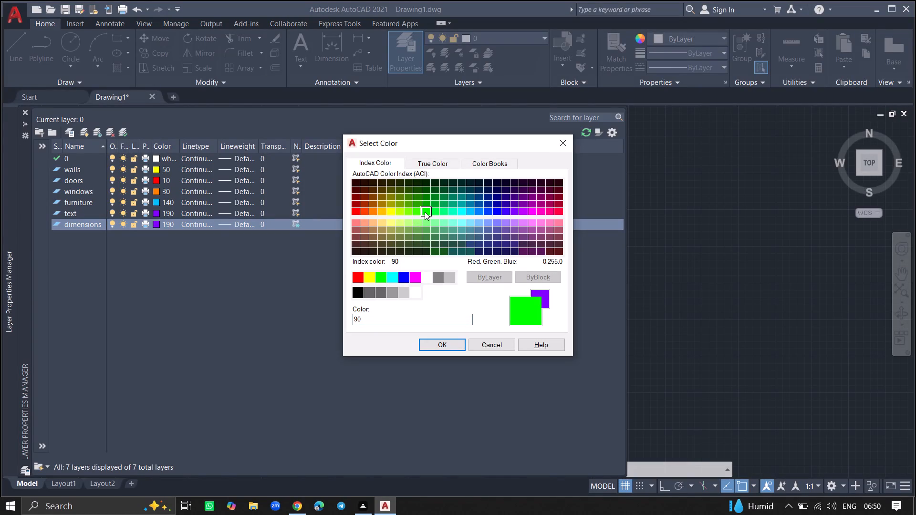
{"action": "left_click", "coordinate": [425, 347]}
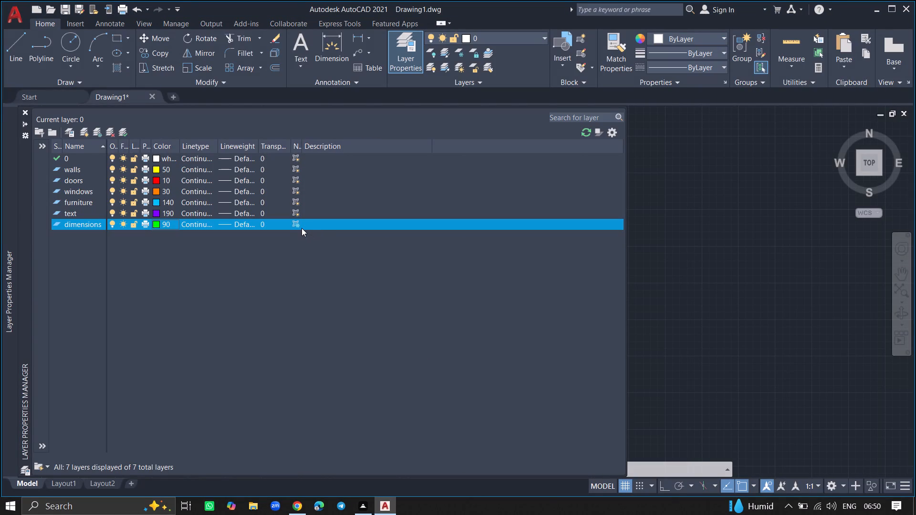
{"action": "left_click", "coordinate": [296, 224]}
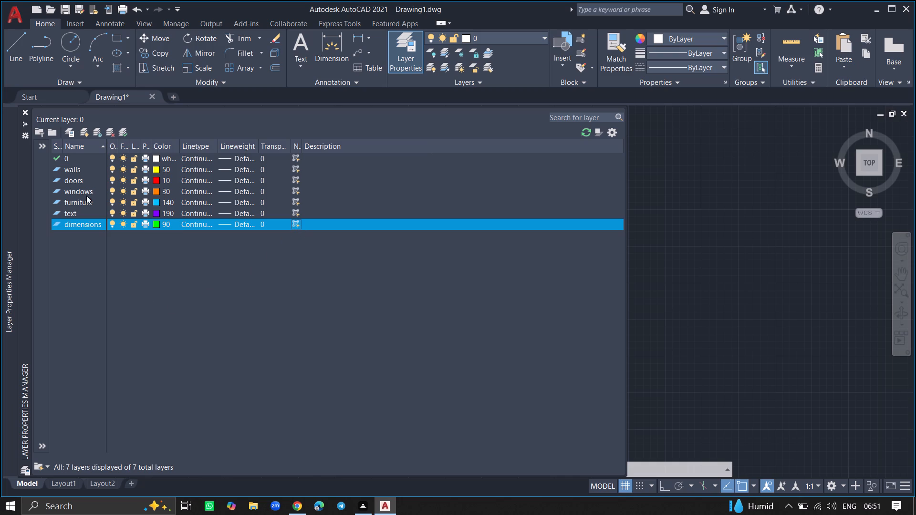
Make the walls layer current and close the layer manager.
{"action": "double_click", "coordinate": [84, 170]}
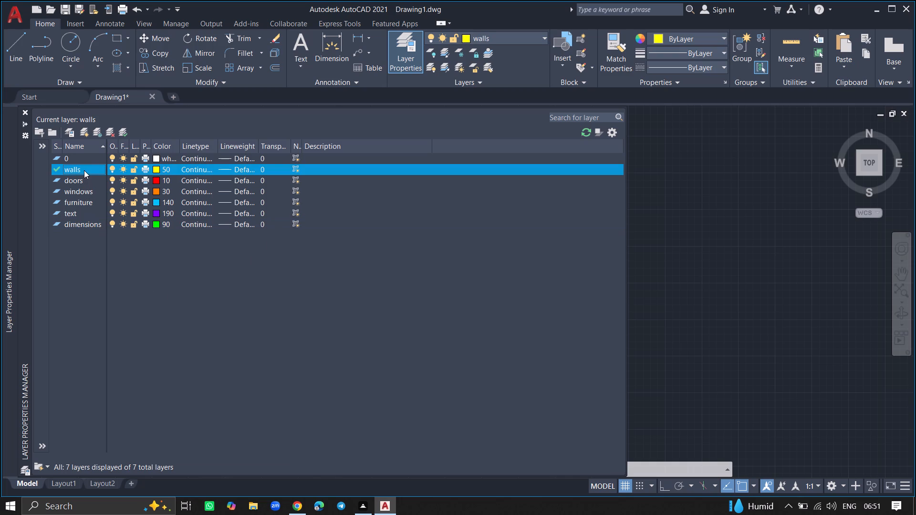
{"action": "left_click", "coordinate": [24, 111]}
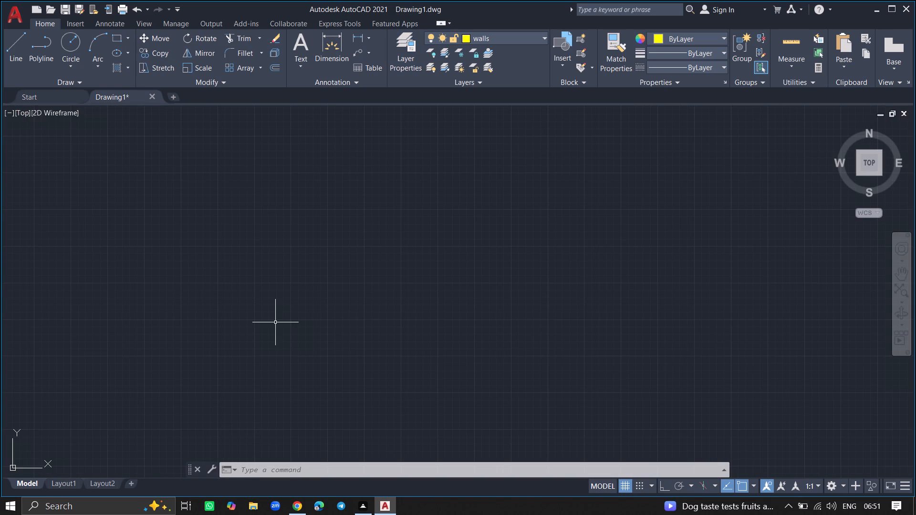
Draw a vertical construction line (XLINE) through a point at about X 241'-7" in the empty drawing.
{"action": "type", "text": "xl"}
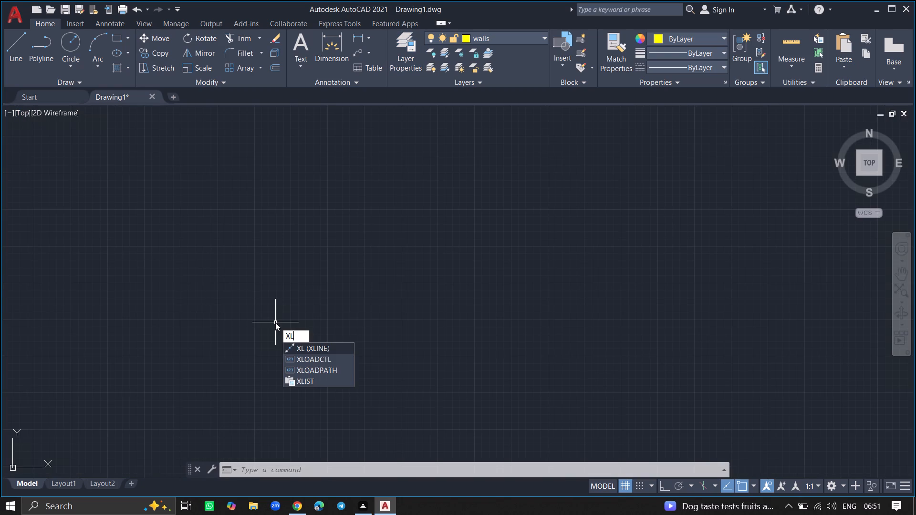
{"action": "key", "text": "Return"}
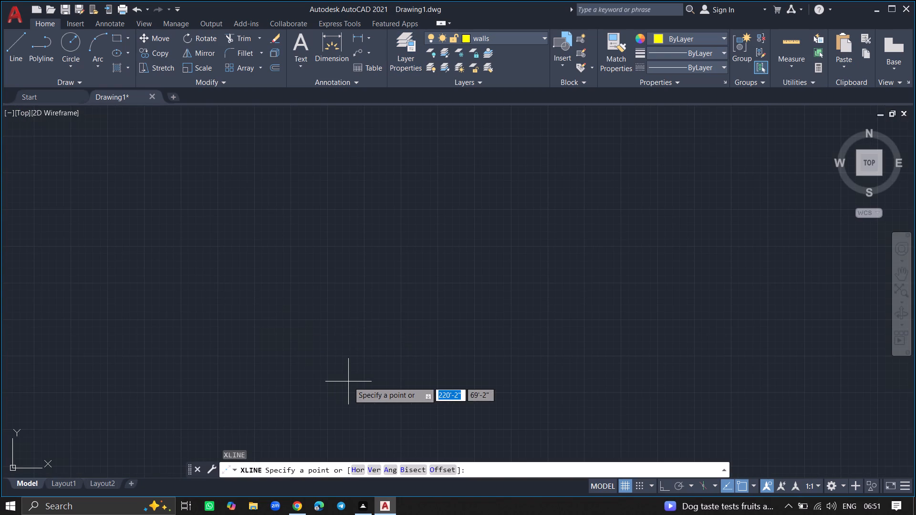
{"action": "left_click", "coordinate": [375, 469]}
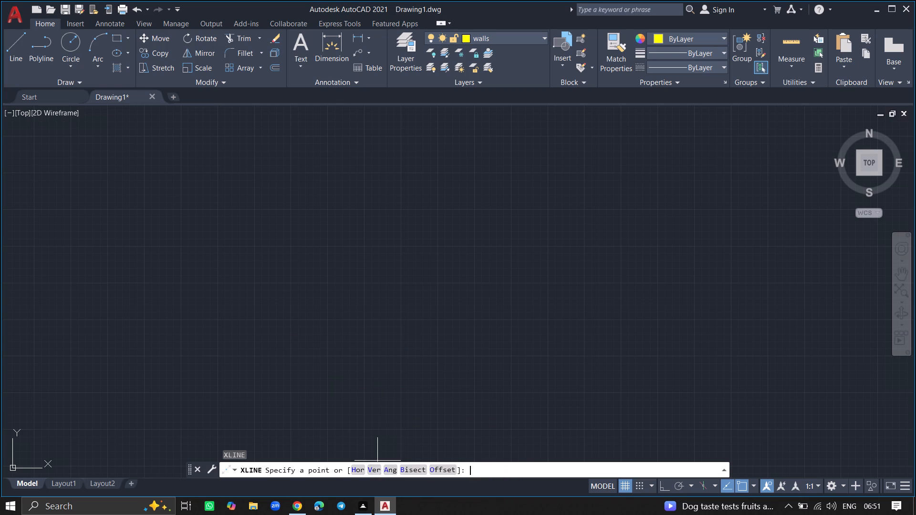
{"action": "left_click", "coordinate": [386, 375]}
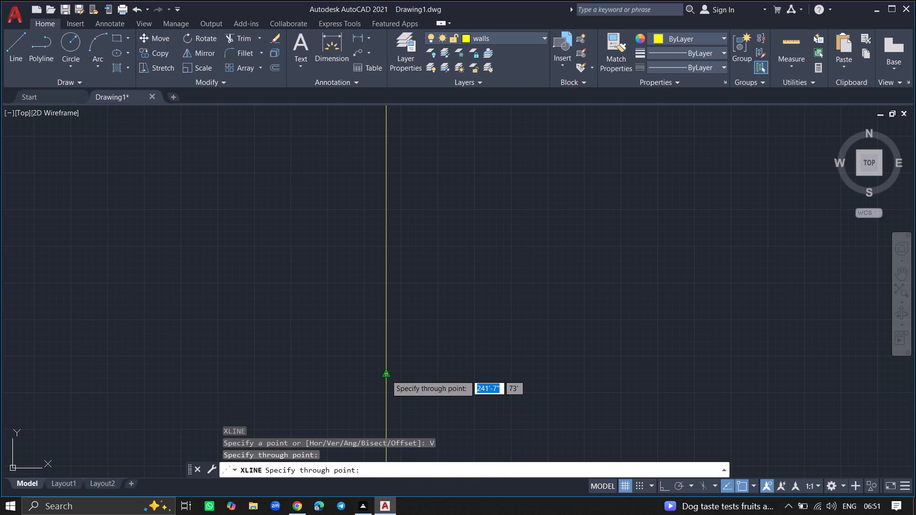
{"action": "key", "text": "Return"}
Draw a horizontal construction line crossing the vertical one at about Y 119'-3".
{"action": "type", "text": "xl"}
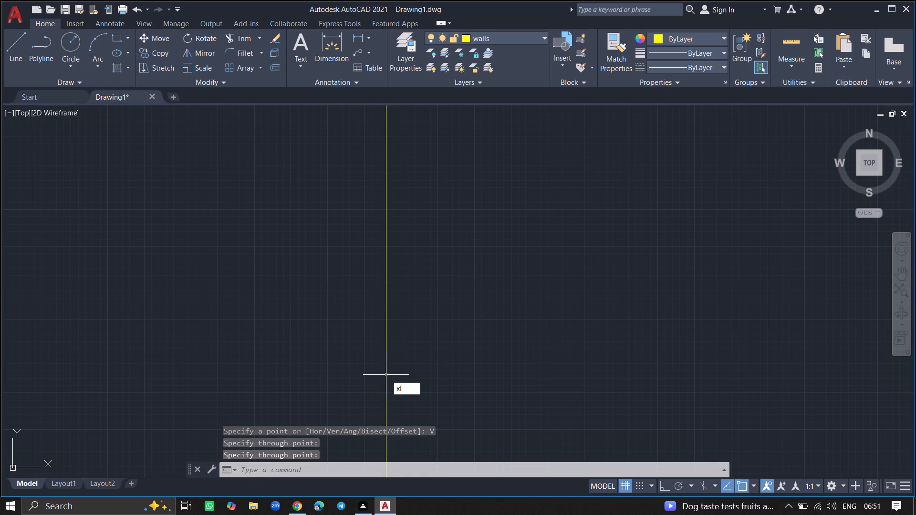
{"action": "key", "text": "Return"}
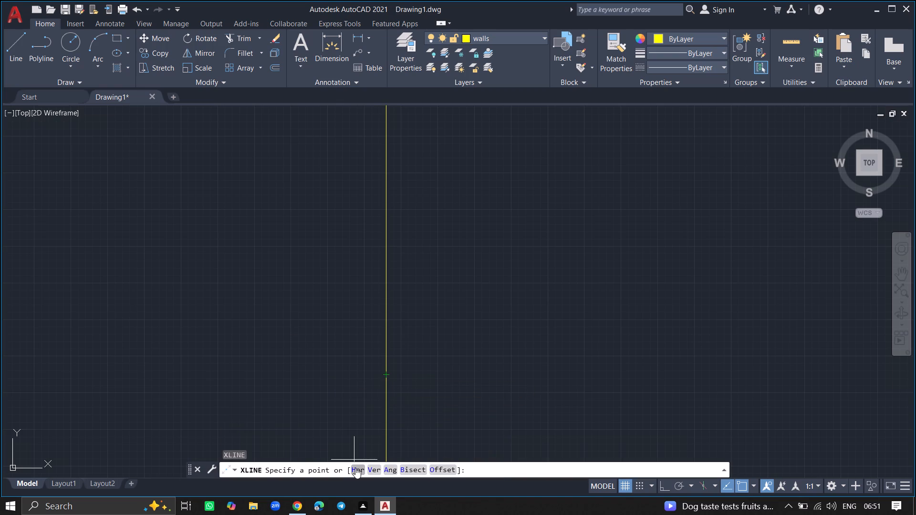
{"action": "left_click", "coordinate": [355, 468]}
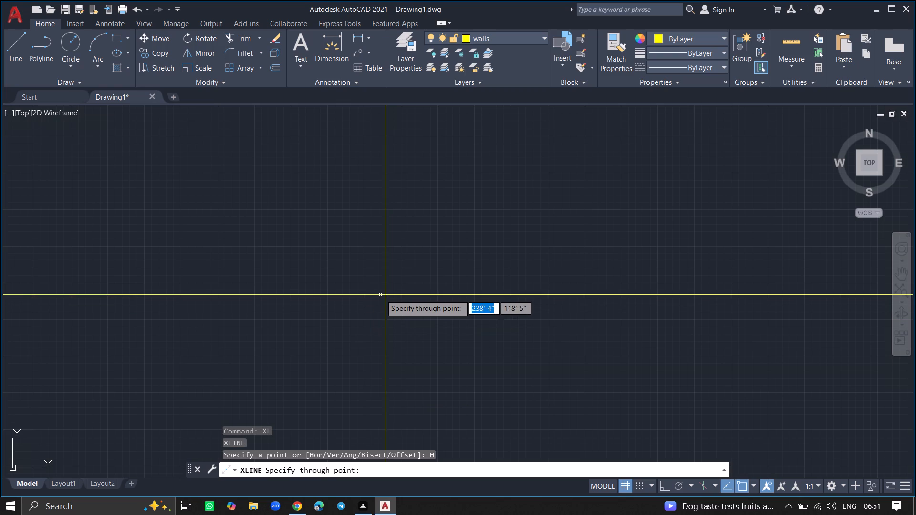
{"action": "left_click", "coordinate": [384, 293]}
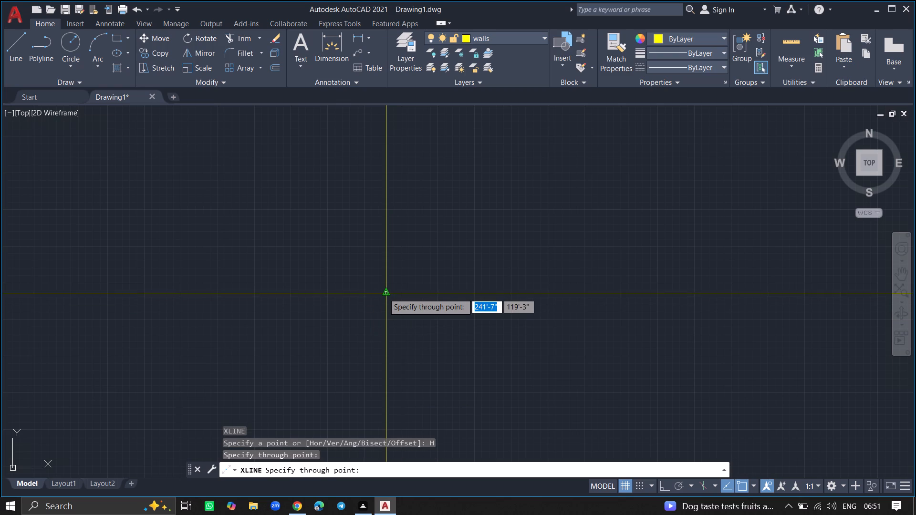
{"action": "key", "text": "Return"}
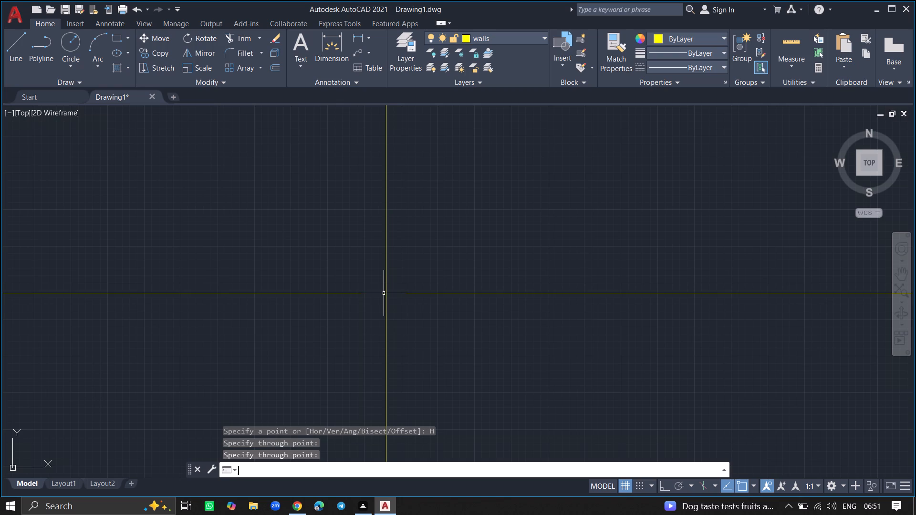
Offset the vertical construction line 9" to its right and the horizontal one 9" downward to form double wall lines.
{"action": "type", "text": "offset"}
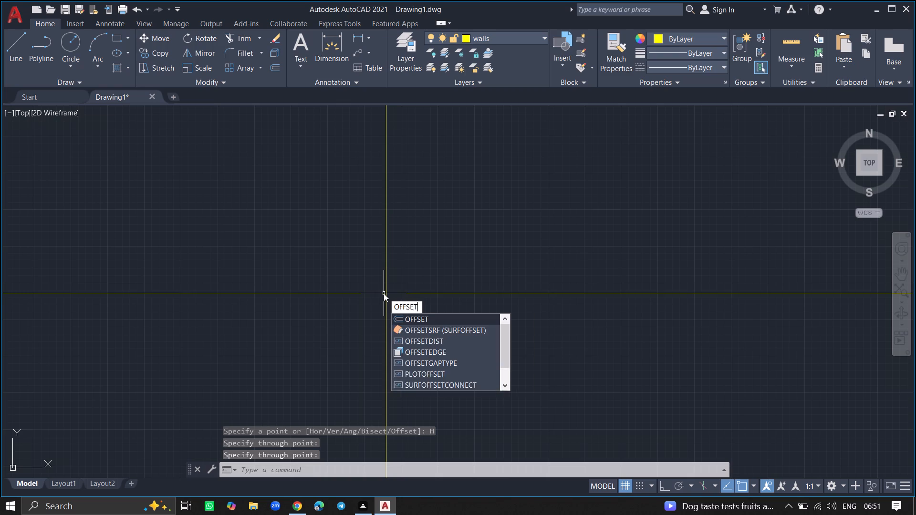
{"action": "key", "text": "Return"}
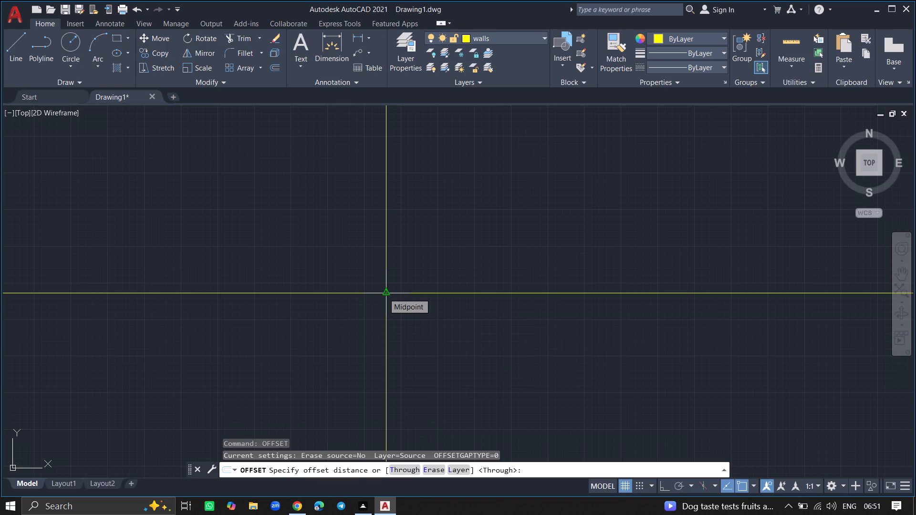
{"action": "key", "text": "9"}
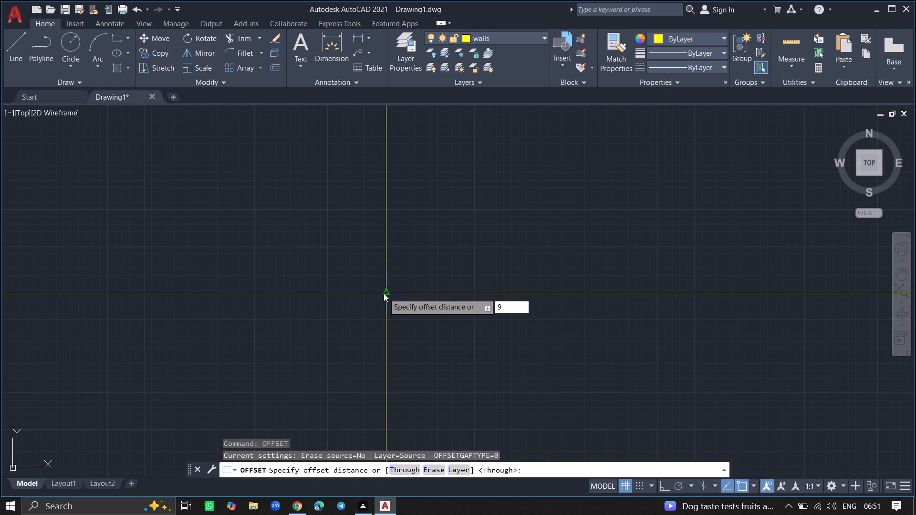
{"action": "key", "text": "shift+quotedbl"}
{"action": "key", "text": "Return"}
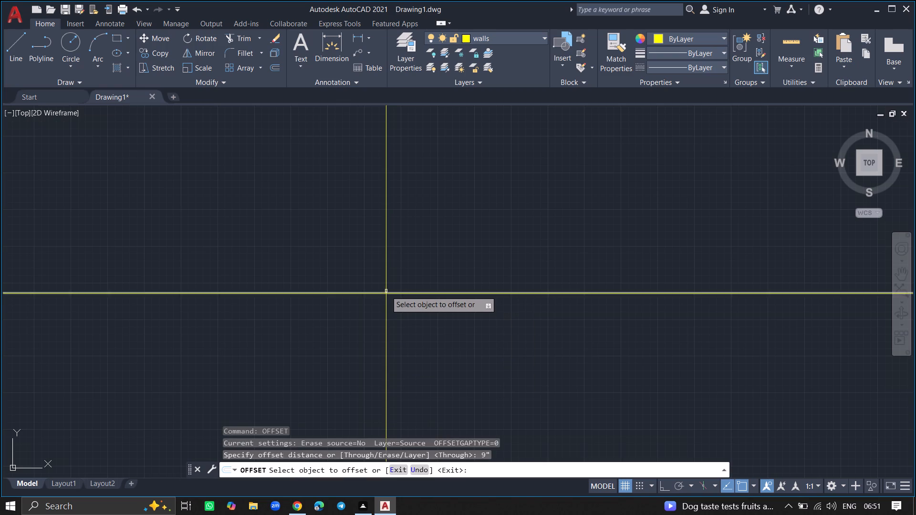
{"action": "scroll", "coordinate": [387, 290], "scroll_direction": "up", "scroll_amount": 2, "text": "ctrl"}
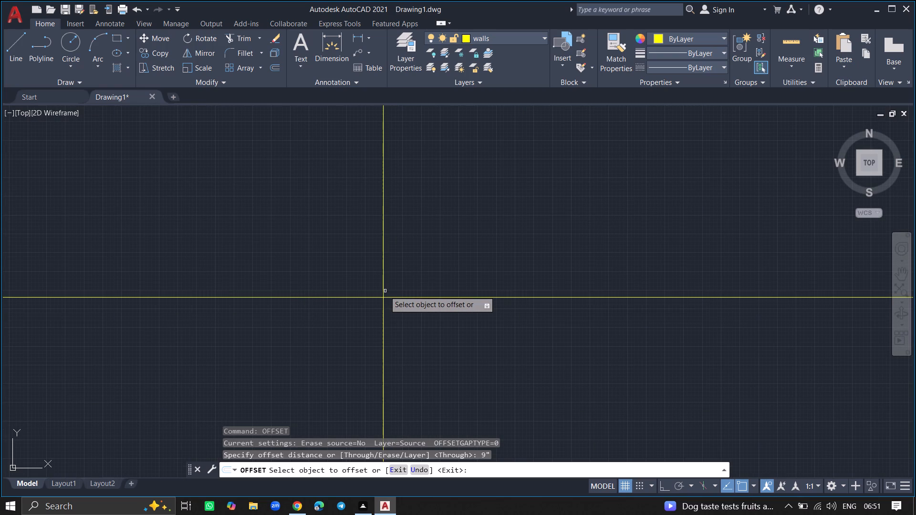
{"action": "left_click", "coordinate": [383, 292]}
{"action": "left_click", "coordinate": [419, 292]}
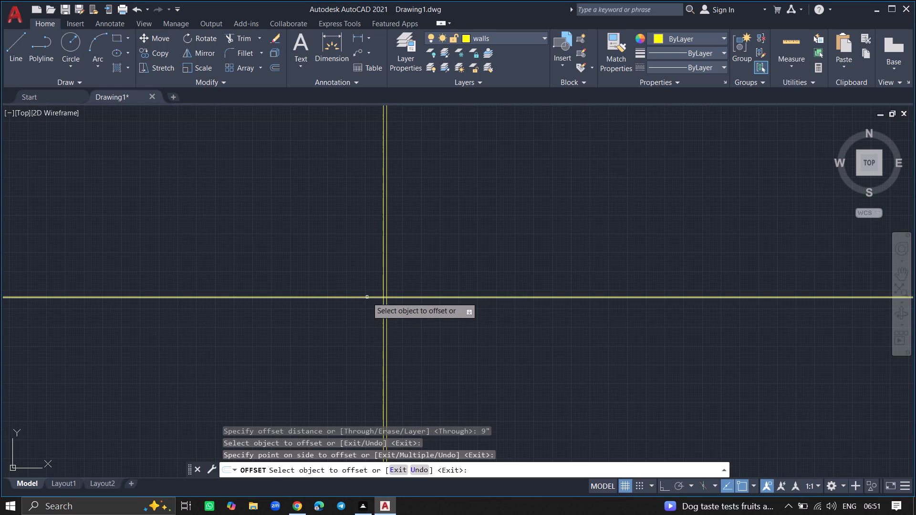
{"action": "left_click_drag", "start_coordinate": [367, 297], "coordinate": [367, 331]}
{"action": "left_click", "coordinate": [367, 331]}
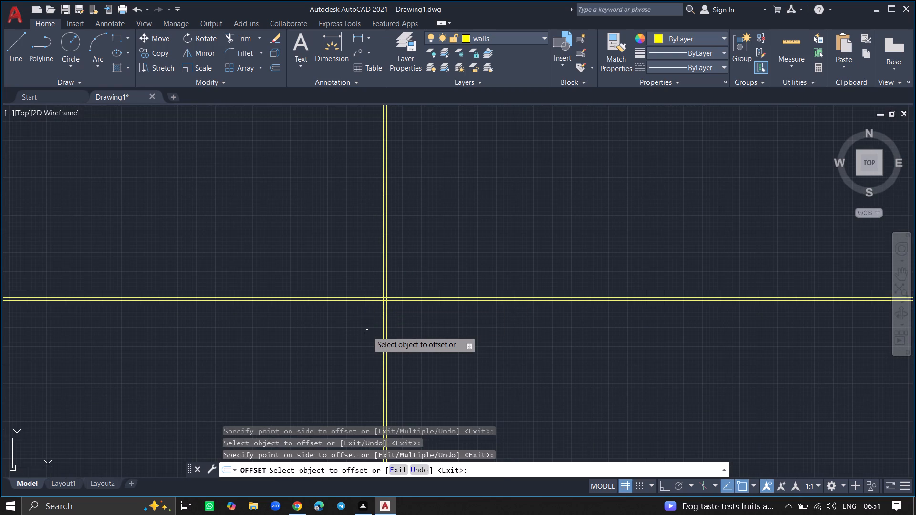
{"action": "scroll", "coordinate": [367, 331], "scroll_direction": "up", "scroll_amount": 3, "text": "ctrl"}
{"action": "key", "text": "Return"}
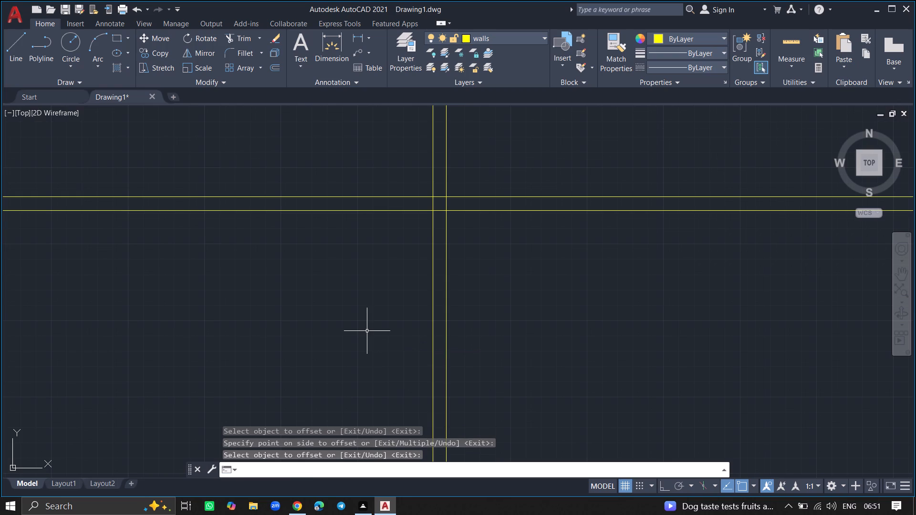
Trim the wall lines extending above and to the left of the crossing, leaving the upper-left outer wall corner.
{"action": "scroll", "coordinate": [367, 331], "scroll_direction": "down", "scroll_amount": 4, "text": "ctrl"}
{"action": "type", "text": "tr"}
{"action": "type", "text": "im"}
{"action": "key", "text": "Return"}
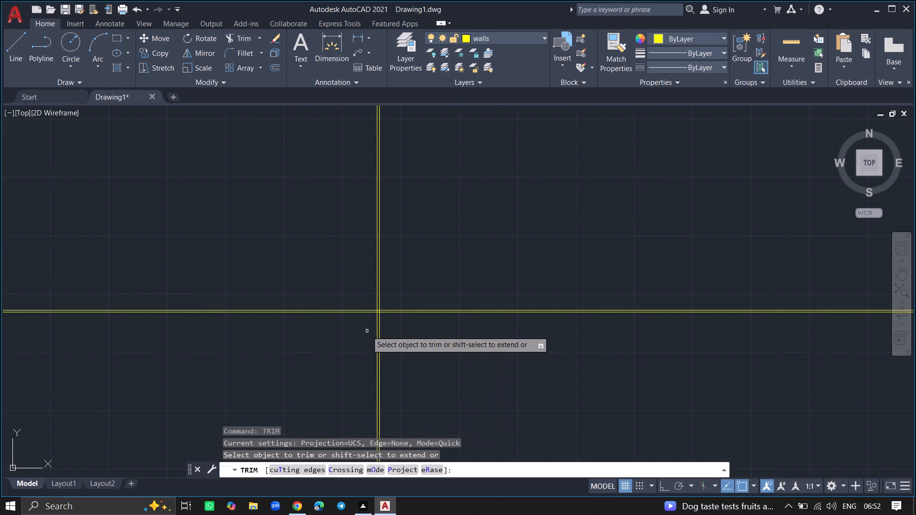
{"action": "left_click", "coordinate": [376, 279]}
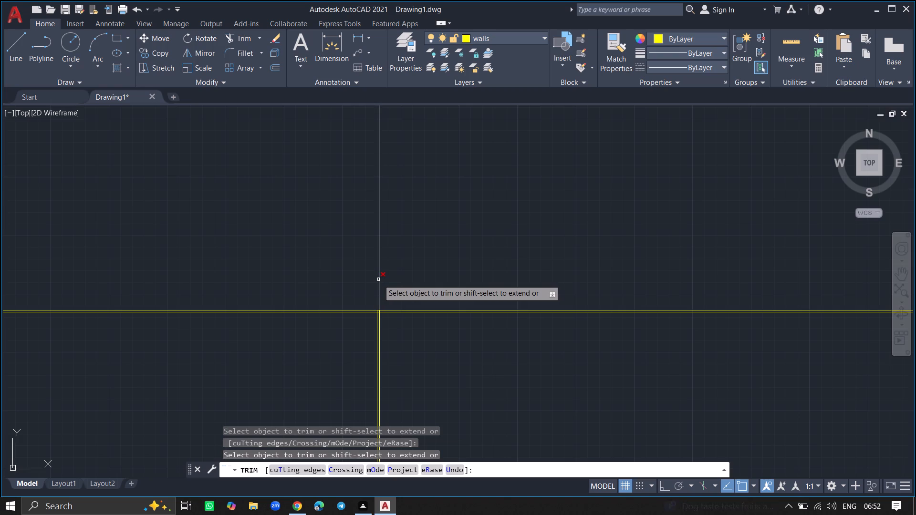
{"action": "left_click", "coordinate": [378, 279]}
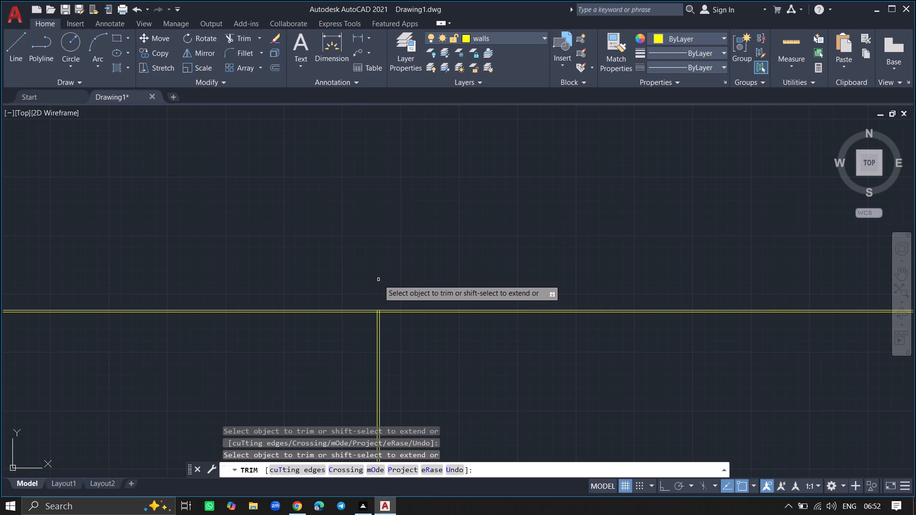
{"action": "left_click", "coordinate": [361, 309]}
{"action": "left_click", "coordinate": [361, 311]}
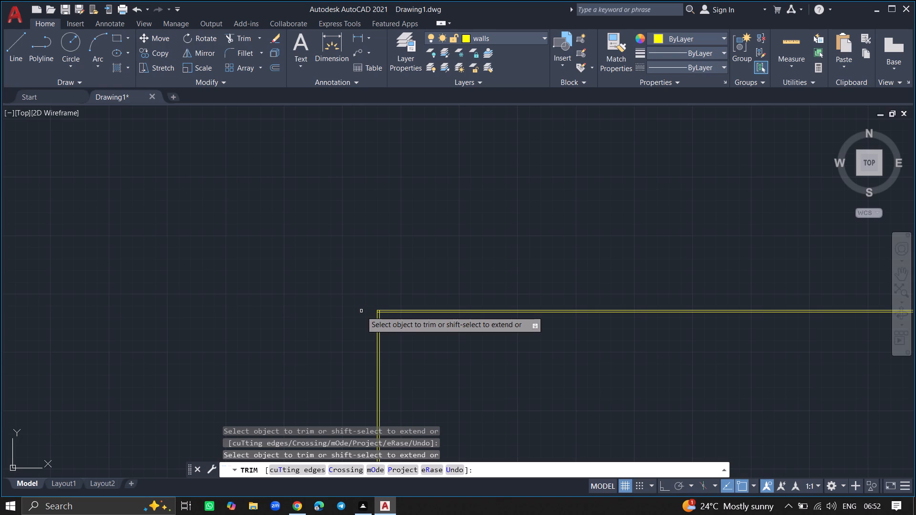
{"action": "key", "text": "Return"}
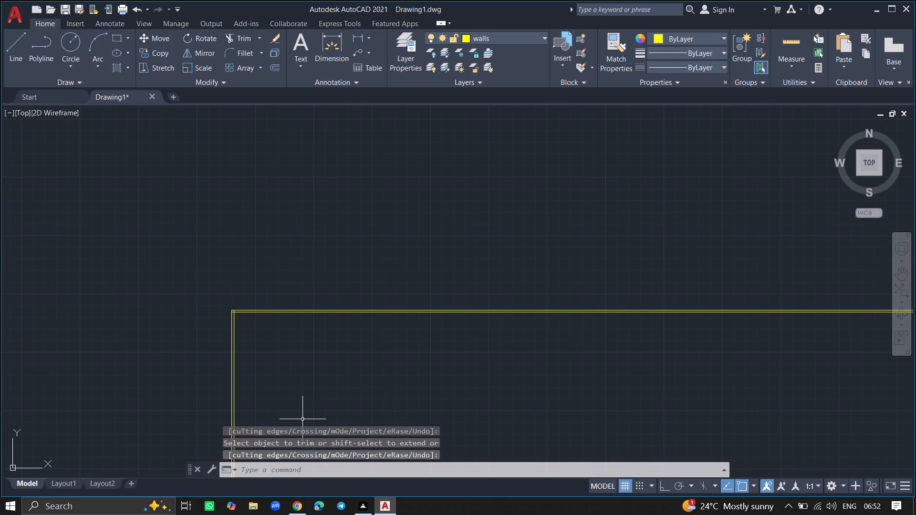
Offset the inner line of the left outer wall 10'3" to the right, into the building.
{"action": "scroll", "coordinate": [302, 419], "scroll_direction": "up", "scroll_amount": 4, "text": "ctrl"}
{"action": "scroll", "coordinate": [302, 420], "scroll_direction": "down", "scroll_amount": 2, "text": "ctrl"}
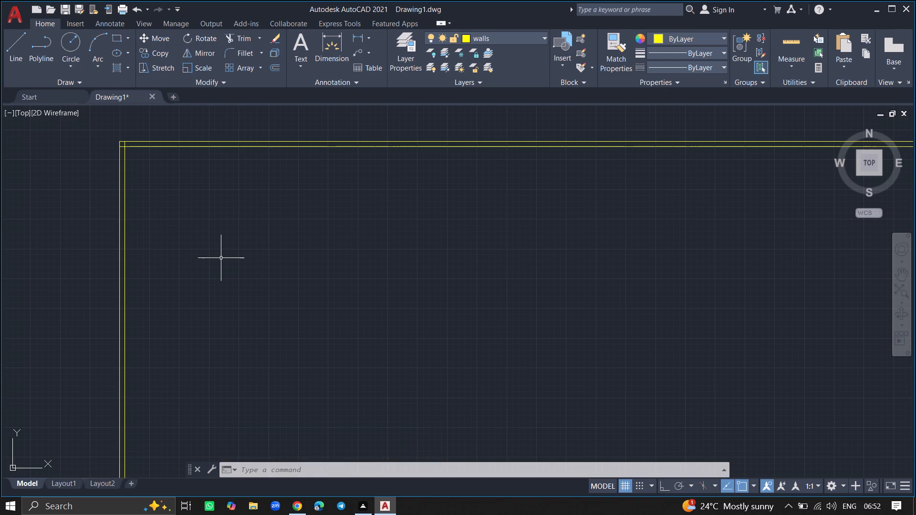
{"action": "key", "text": "o"}
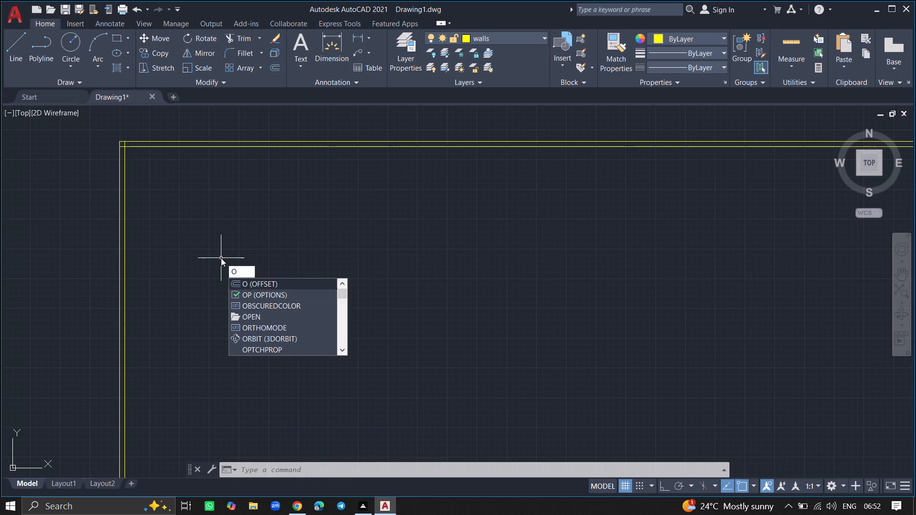
{"action": "key", "text": "f"}
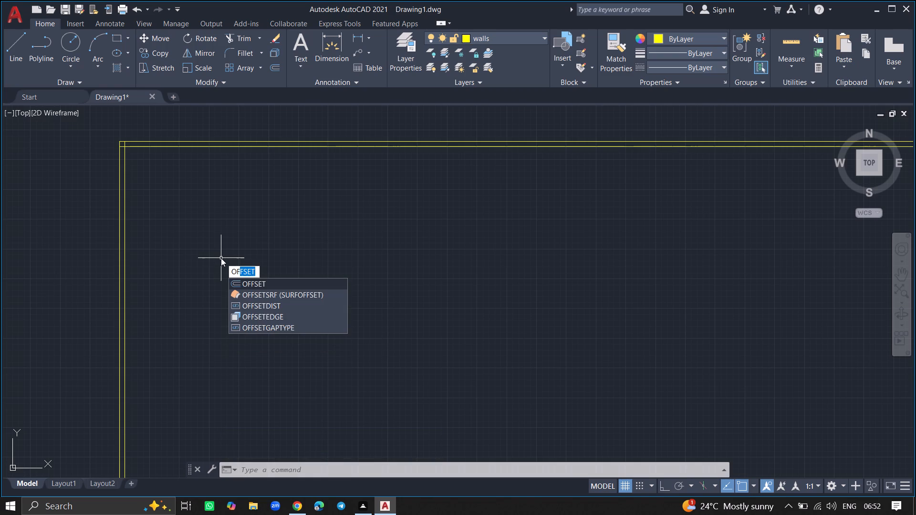
{"action": "key", "text": "f"}
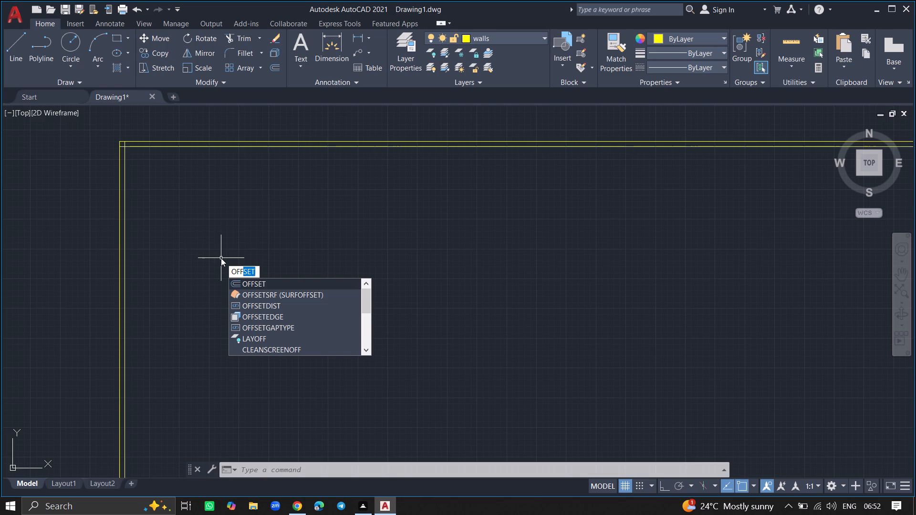
{"action": "left_click", "coordinate": [254, 282]}
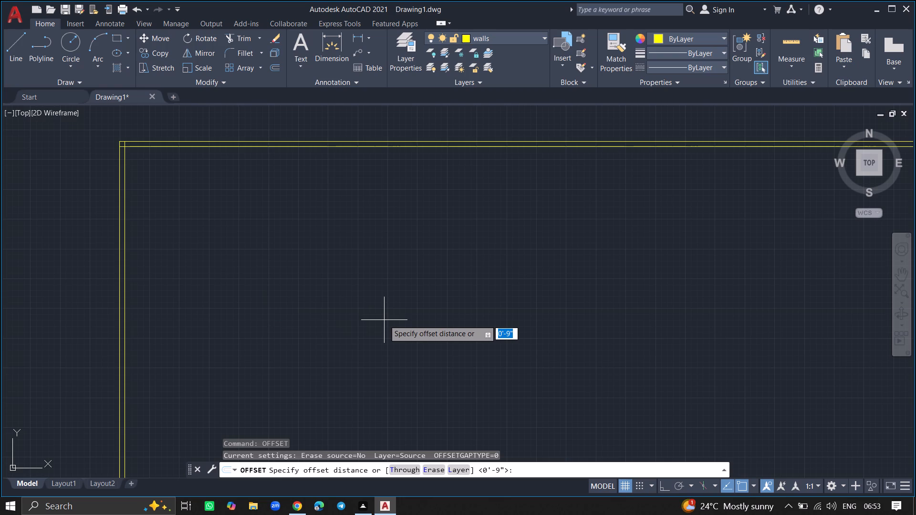
{"action": "key", "text": "1"}
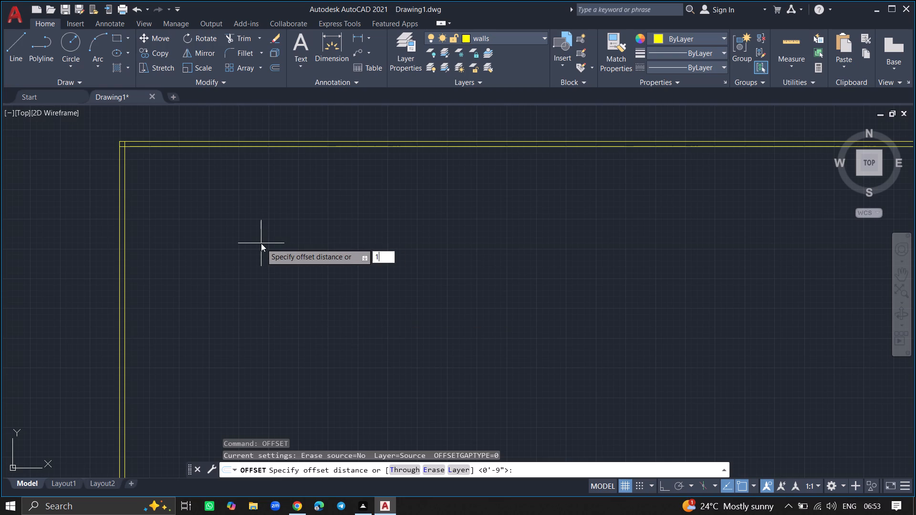
{"action": "key", "text": "0"}
{"action": "key", "text": "apostrophe"}
{"action": "key", "text": "3"}
{"action": "key", "text": "shift+quotedbl"}
{"action": "key", "text": "Return"}
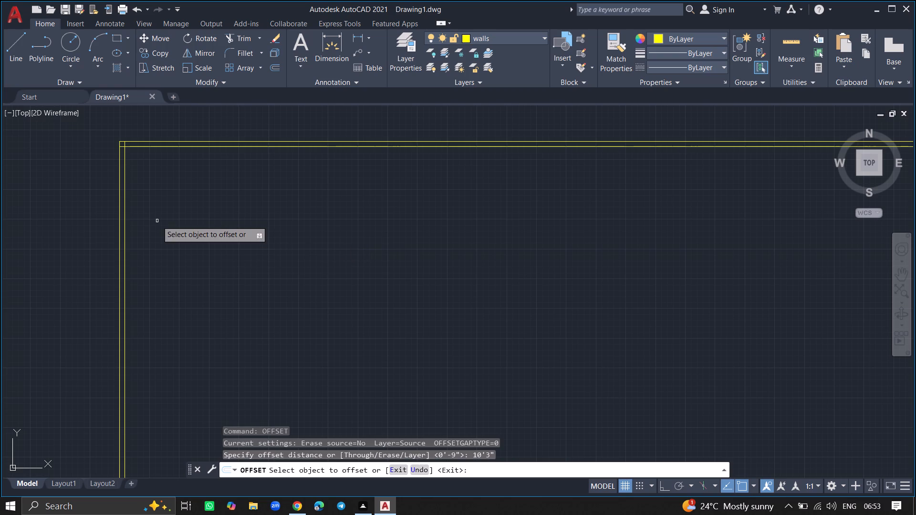
{"action": "left_click", "coordinate": [125, 222]}
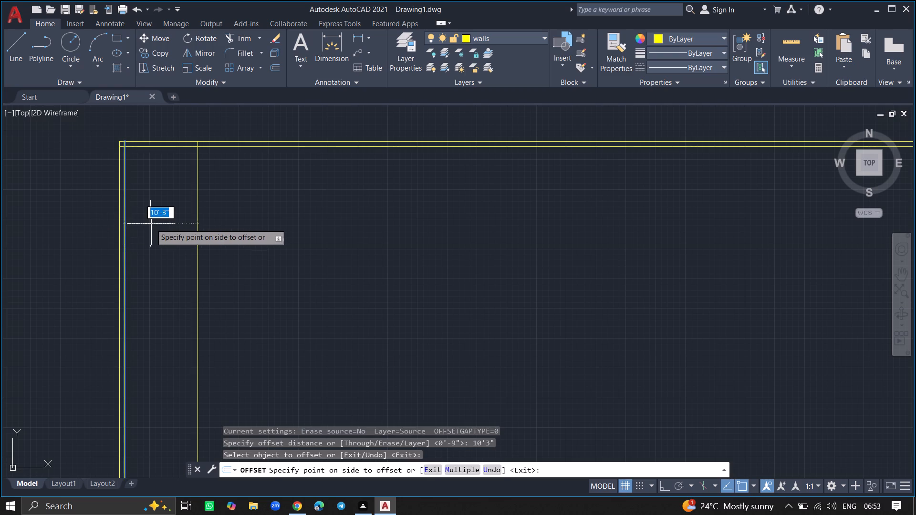
{"action": "left_click", "coordinate": [154, 222]}
{"action": "key", "text": "Return"}
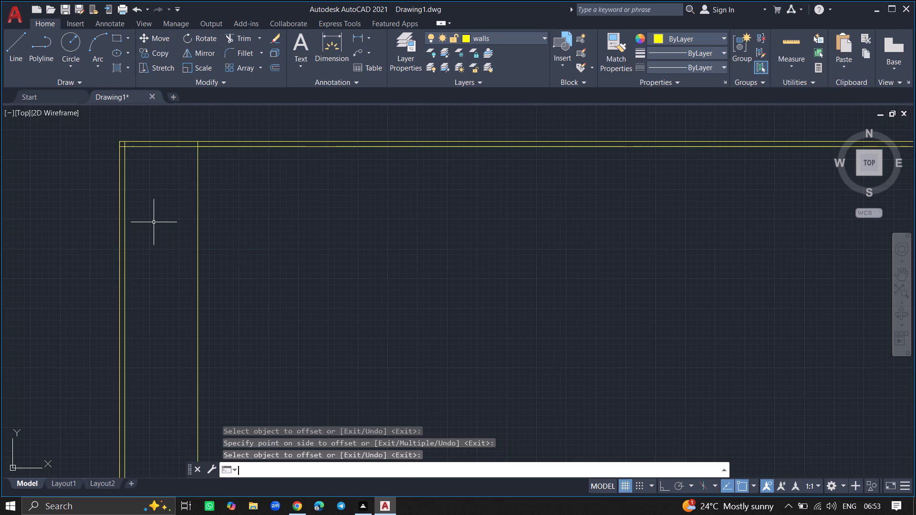
Offset the new vertical line 9" to the right to give the partition wall its thickness.
{"action": "key", "text": "o"}
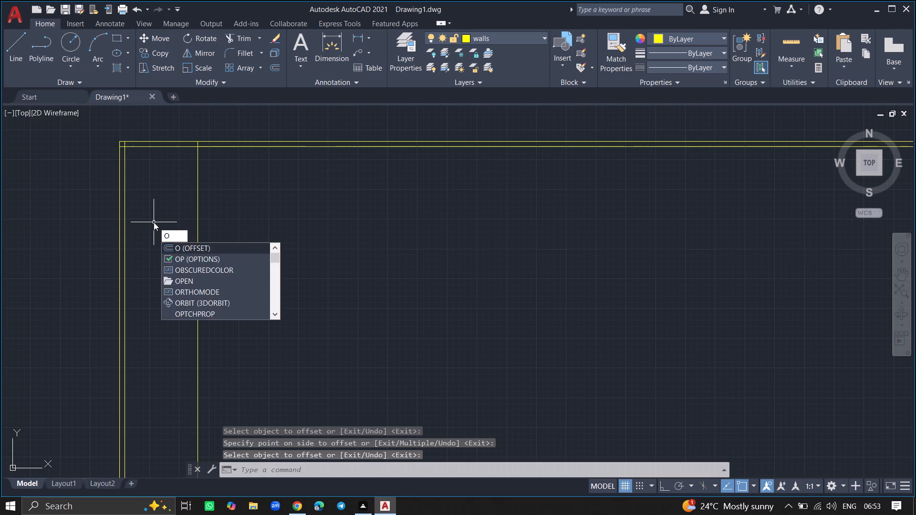
{"action": "type", "text": "ff"}
{"action": "type", "text": "set"}
{"action": "key", "text": "Return"}
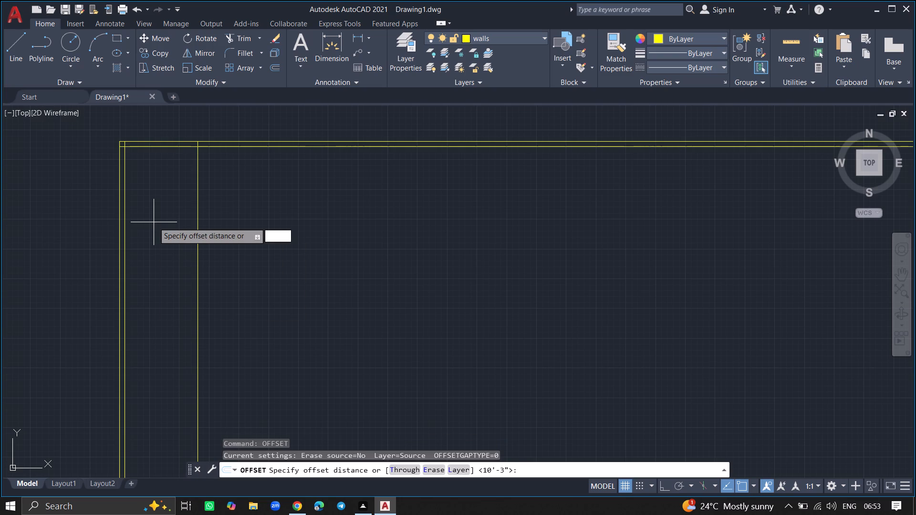
{"action": "key", "text": "9"}
{"action": "key", "text": "shift+quotedbl"}
{"action": "key", "text": "Return"}
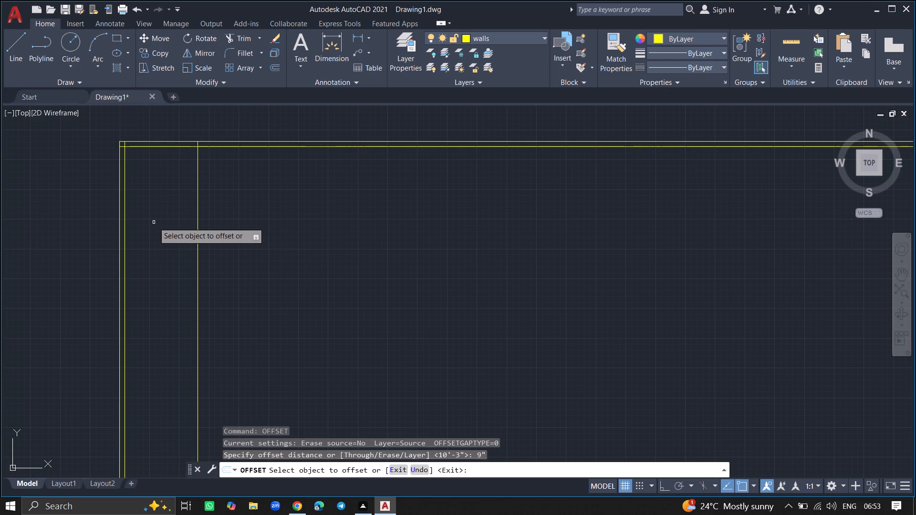
{"action": "left_click", "coordinate": [198, 168]}
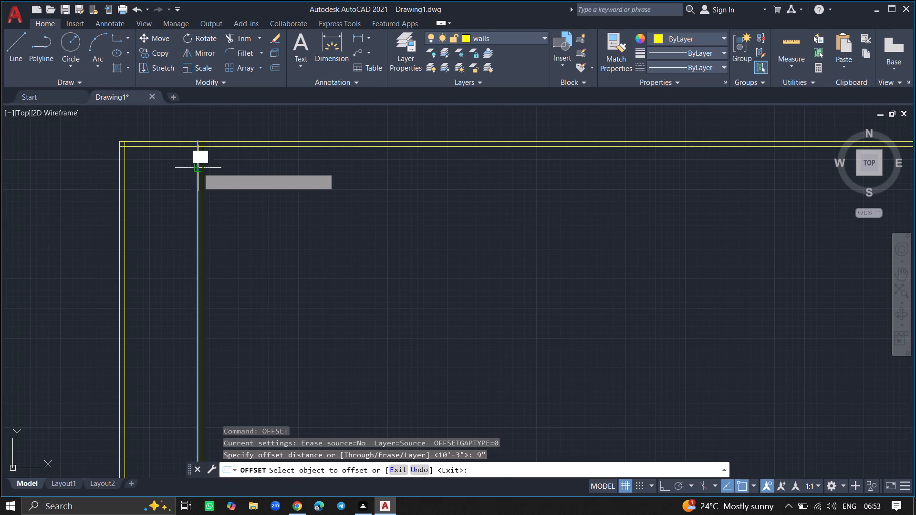
{"action": "left_click", "coordinate": [229, 169]}
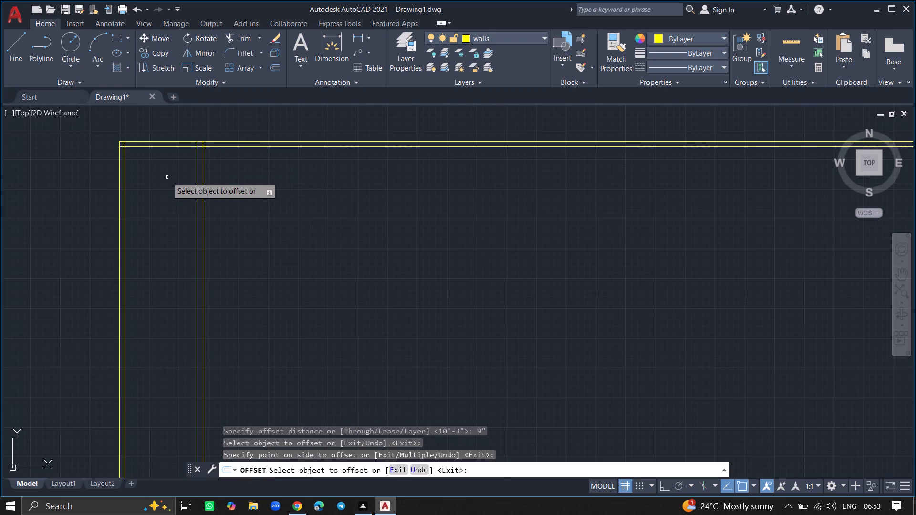
{"action": "key", "text": "Return"}
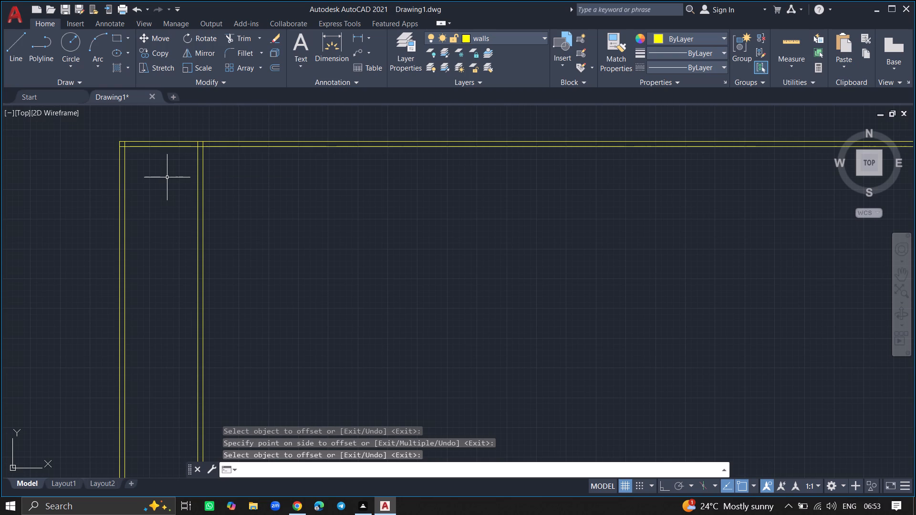
Offset the inner line of the top outer wall 10'5" downward to mark the first room's depth.
{"action": "key", "text": "o"}
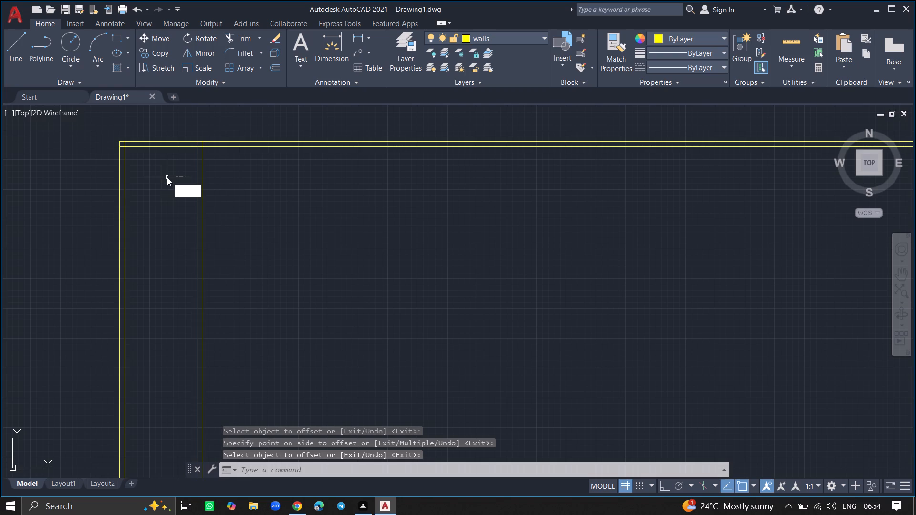
{"action": "type", "text": "ff"}
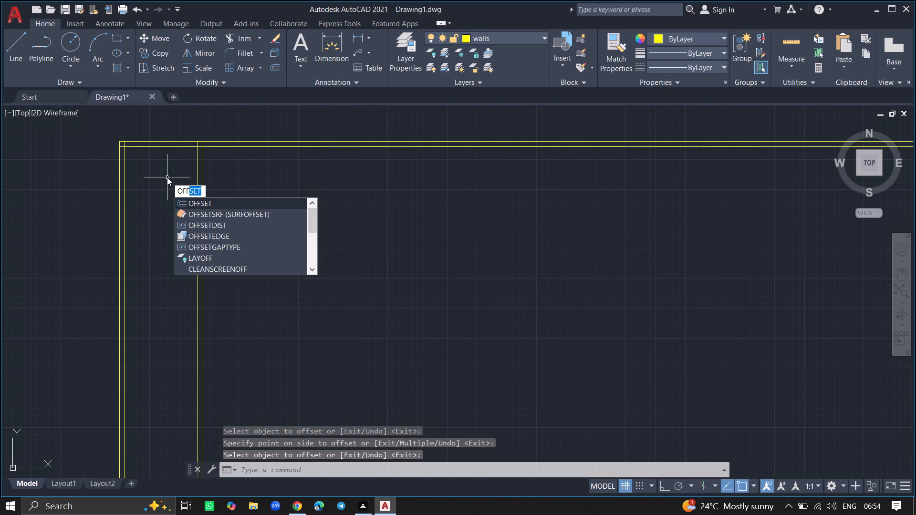
{"action": "type", "text": "set"}
{"action": "key", "text": "Return"}
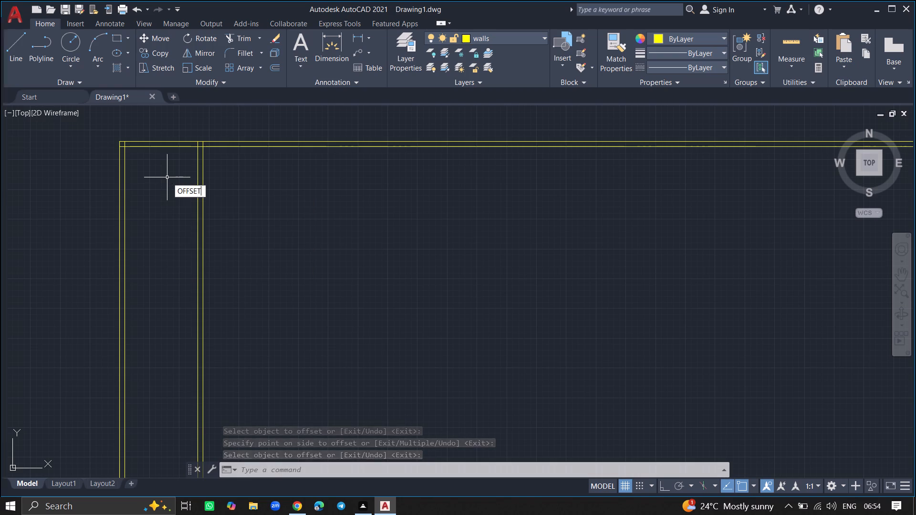
{"action": "key", "text": "1"}
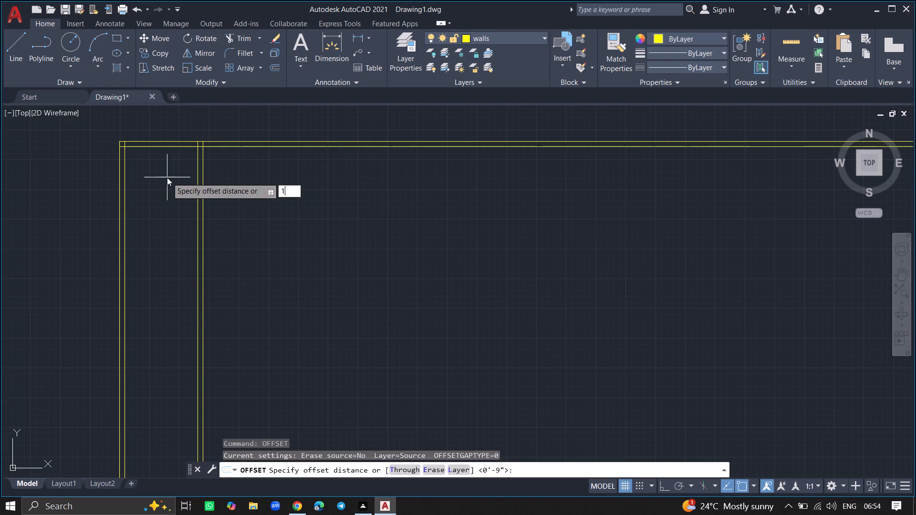
{"action": "type", "text": "0'"}
{"action": "key", "text": "5"}
{"action": "key", "text": "shift+quotedbl"}
{"action": "key", "text": "Return"}
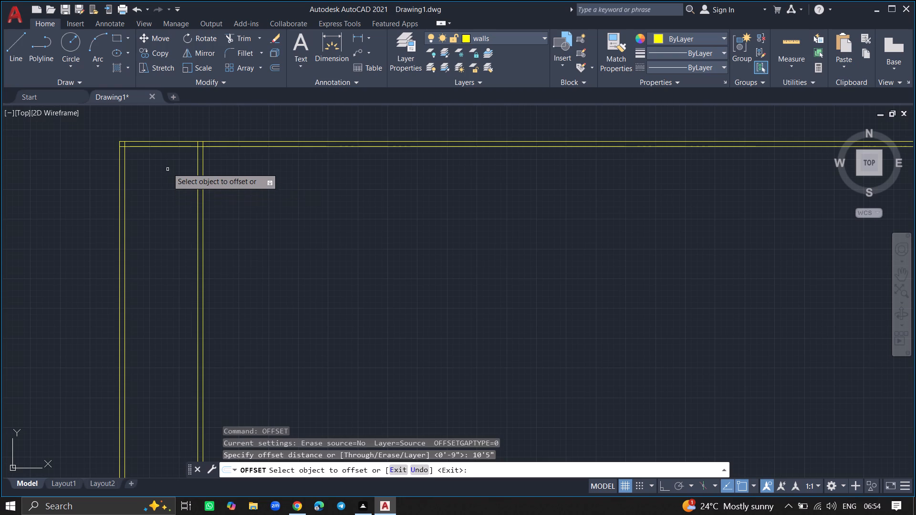
{"action": "left_click_drag", "start_coordinate": [165, 147], "coordinate": [160, 196]}
{"action": "left_click", "coordinate": [160, 196]}
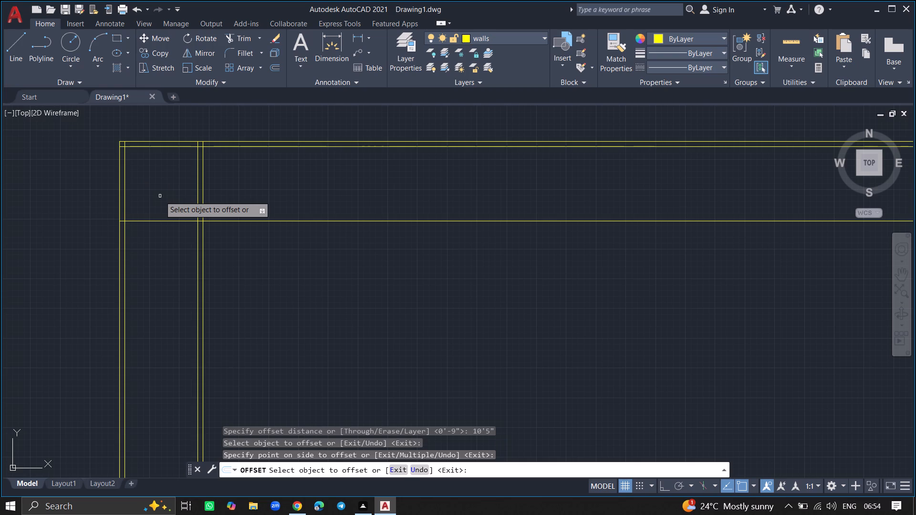
{"action": "key", "text": "Return"}
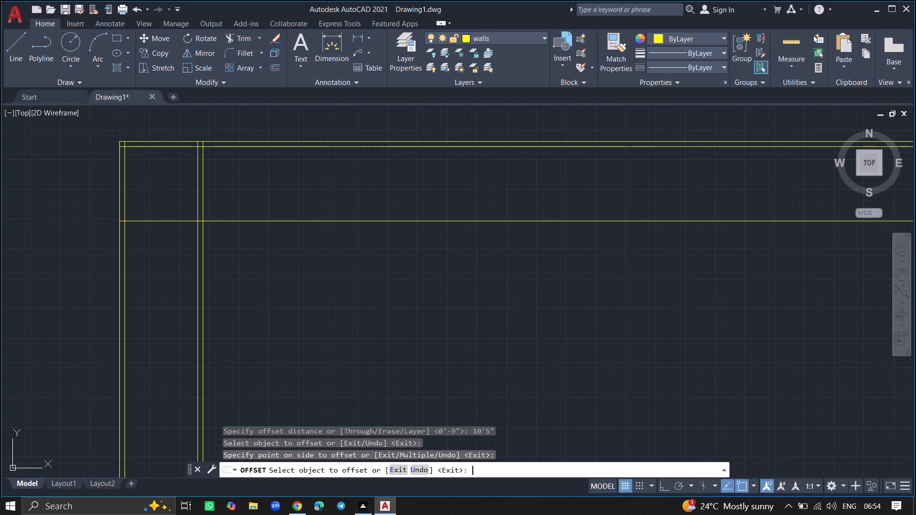
Offset the new horizontal line 9" downward to form the room's lower double wall.
{"action": "type", "text": "offset"}
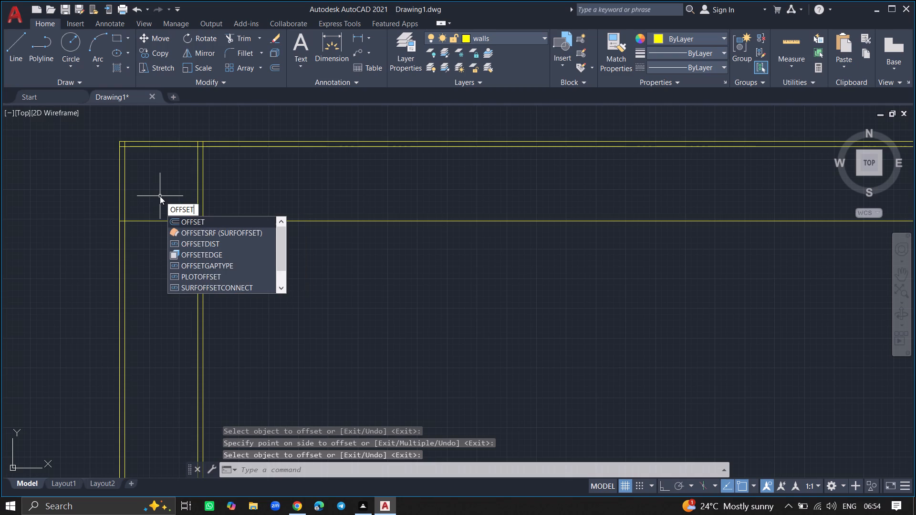
{"action": "key", "text": "Return"}
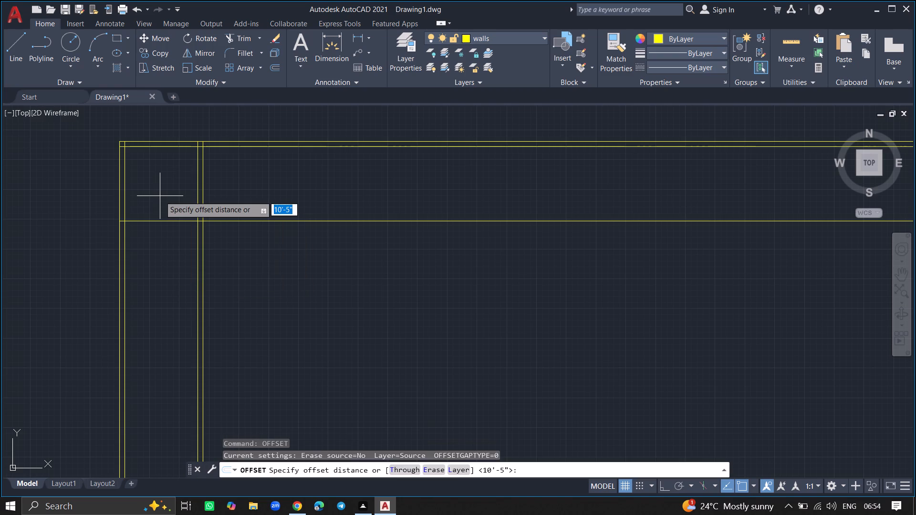
{"action": "key", "text": "9"}
{"action": "key", "text": "shift+quotedbl"}
{"action": "key", "text": "Return"}
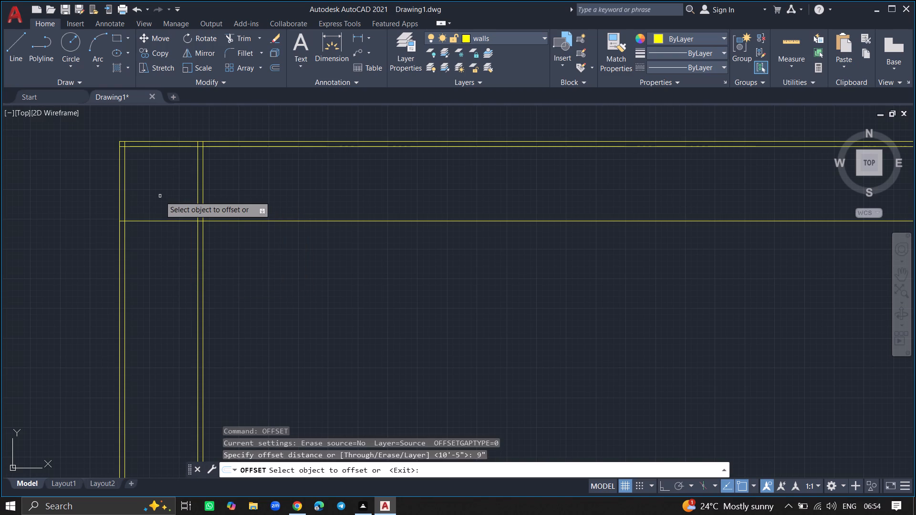
{"action": "left_click_drag", "start_coordinate": [146, 221], "coordinate": [147, 223]}
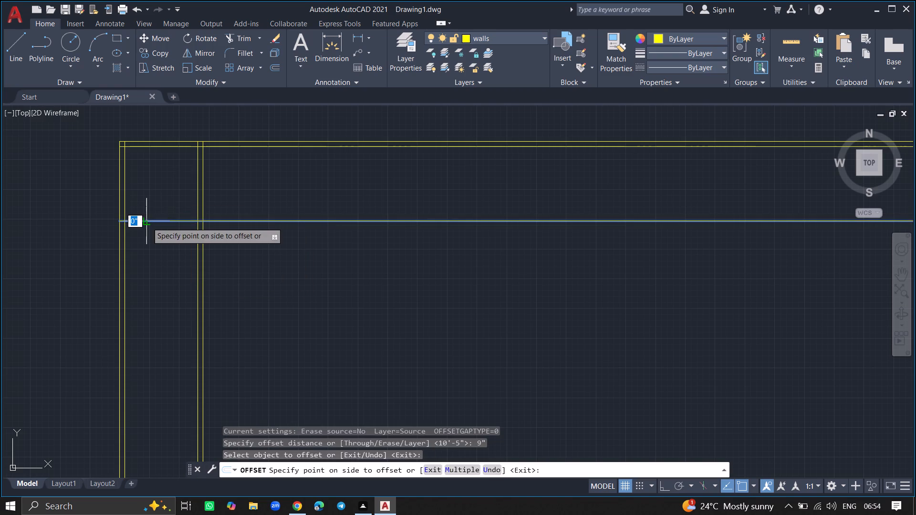
{"action": "left_click_drag", "start_coordinate": [147, 223], "coordinate": [152, 239]}
{"action": "left_click", "coordinate": [152, 239]}
{"action": "key", "text": "Return"}
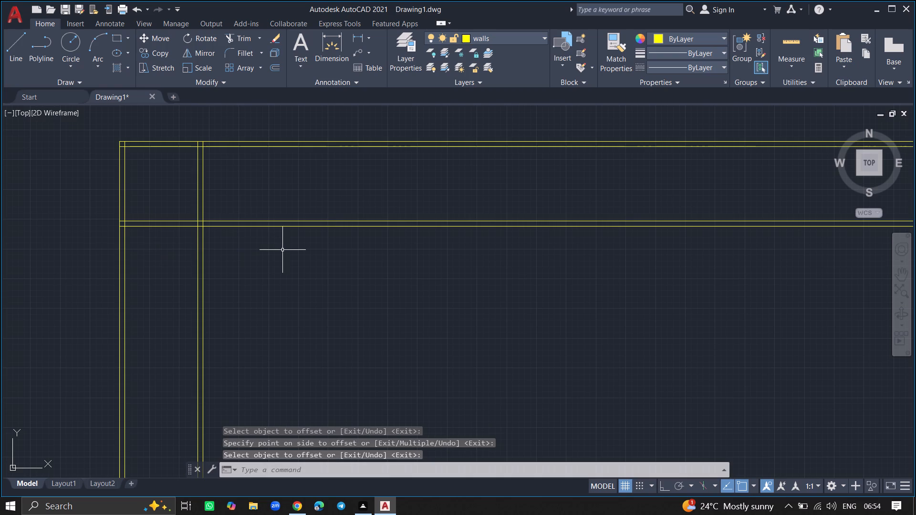
Trim the two horizontal and two vertical partition lines where they extend beyond the top-left room's lower-right corner.
{"action": "type", "text": "tr"}
{"action": "type", "text": "im"}
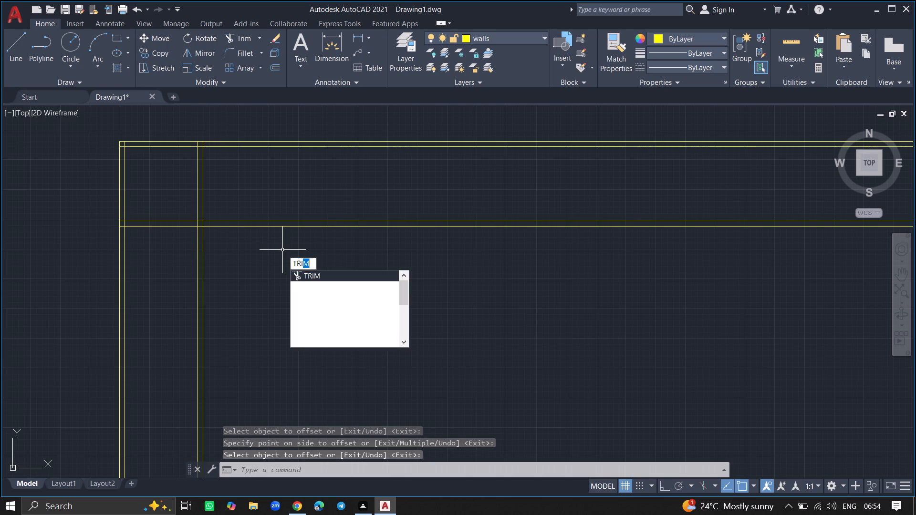
{"action": "key", "text": "Return"}
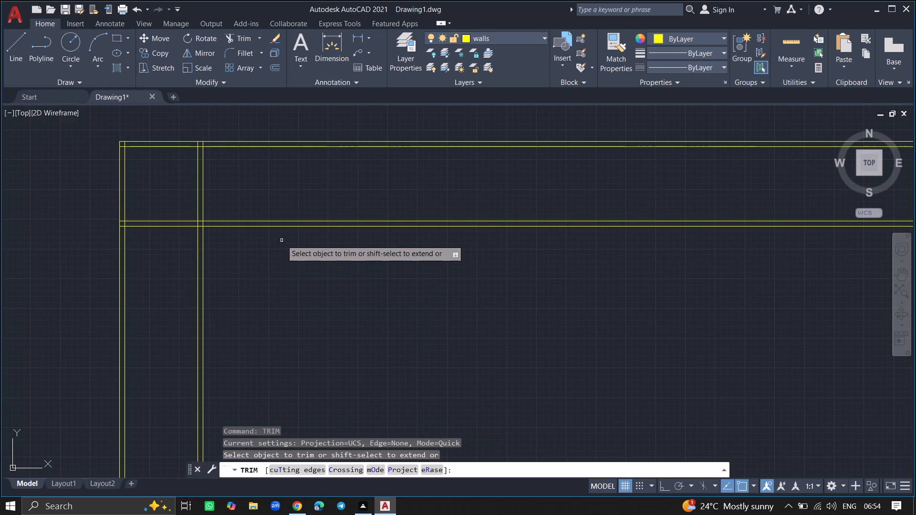
{"action": "left_click", "coordinate": [278, 225]}
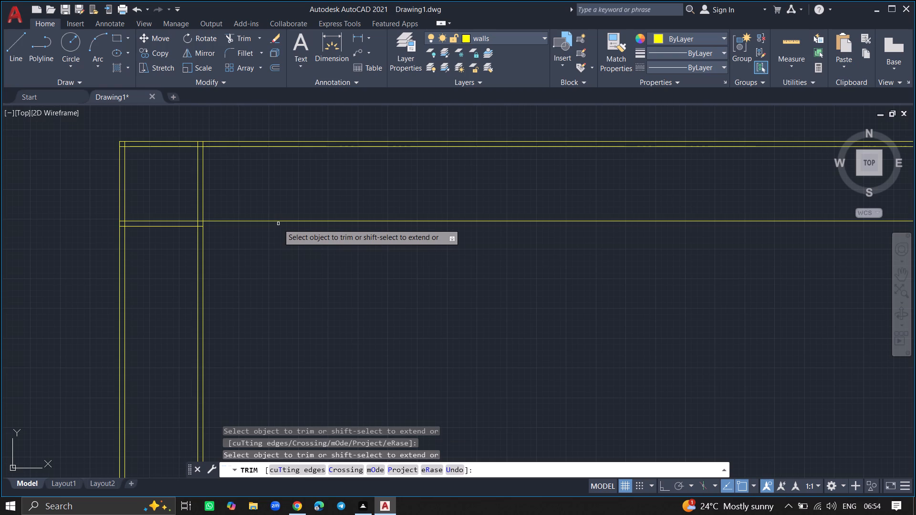
{"action": "left_click", "coordinate": [278, 220]}
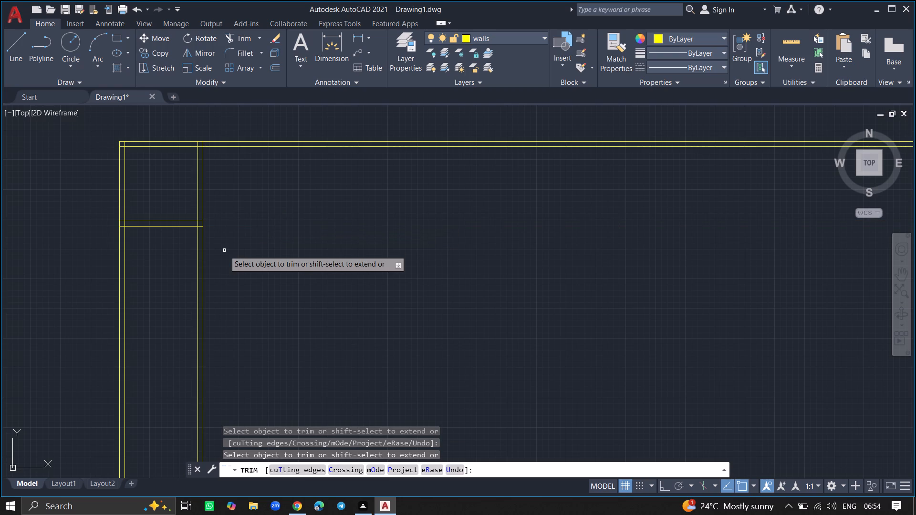
{"action": "left_click", "coordinate": [202, 257]}
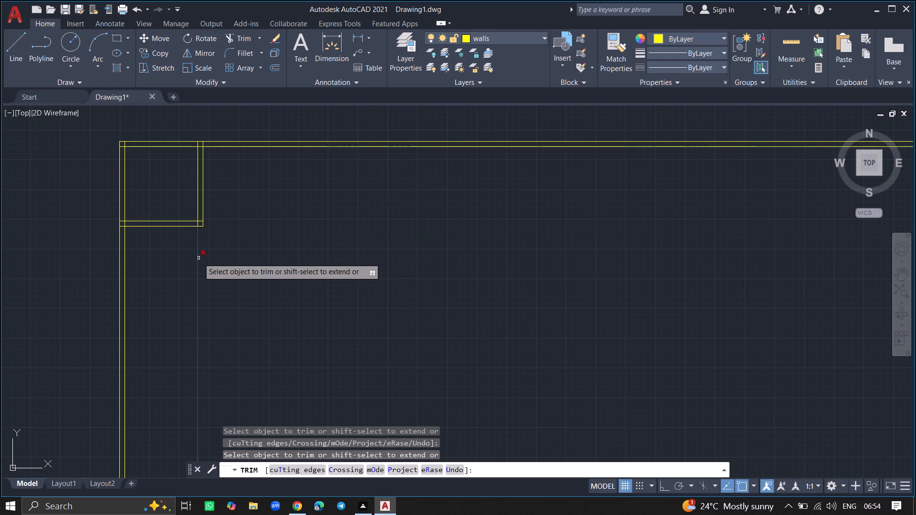
{"action": "left_click", "coordinate": [198, 257]}
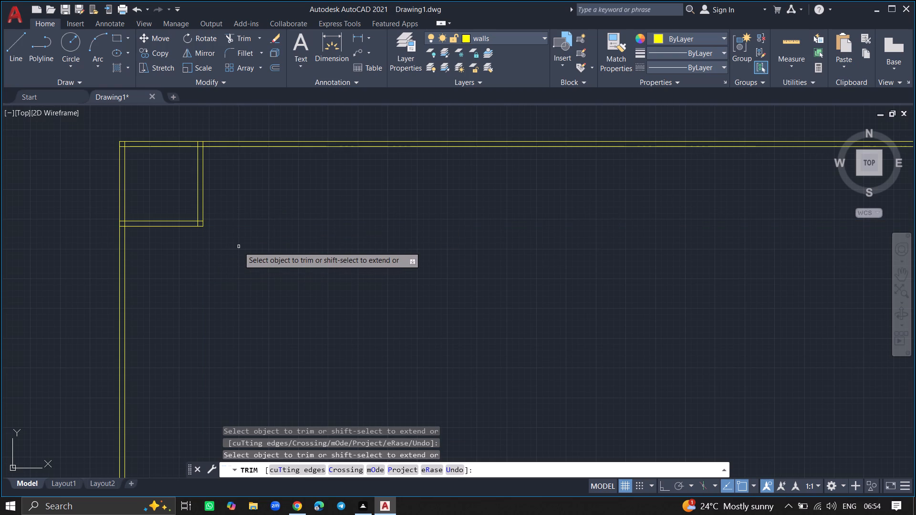
{"action": "key", "text": "Return"}
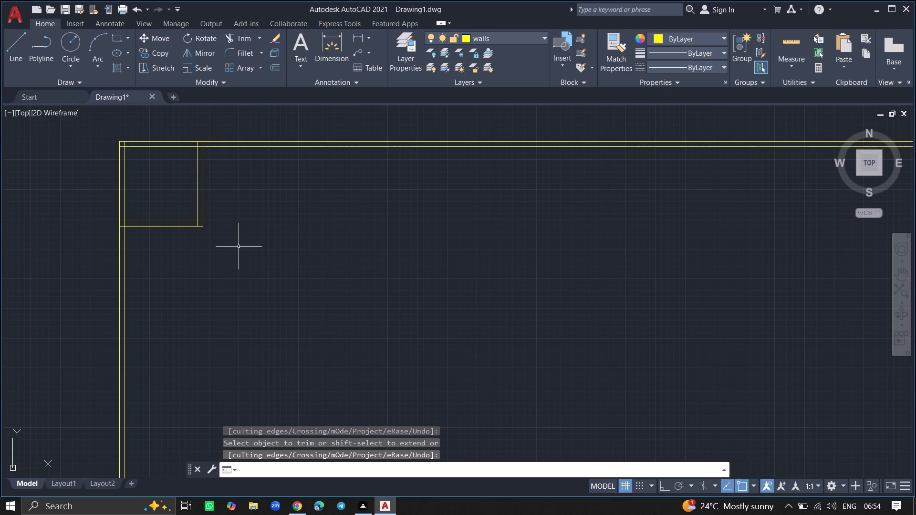
Offset the outer line of the first room's right wall 4' to the right.
{"action": "key", "text": "o"}
{"action": "type", "text": "ff"}
{"action": "type", "text": "set"}
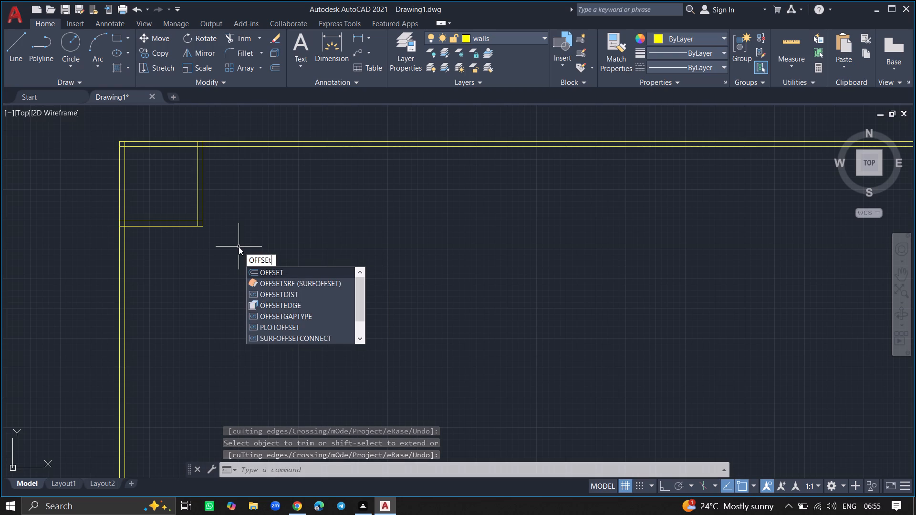
{"action": "key", "text": "Return"}
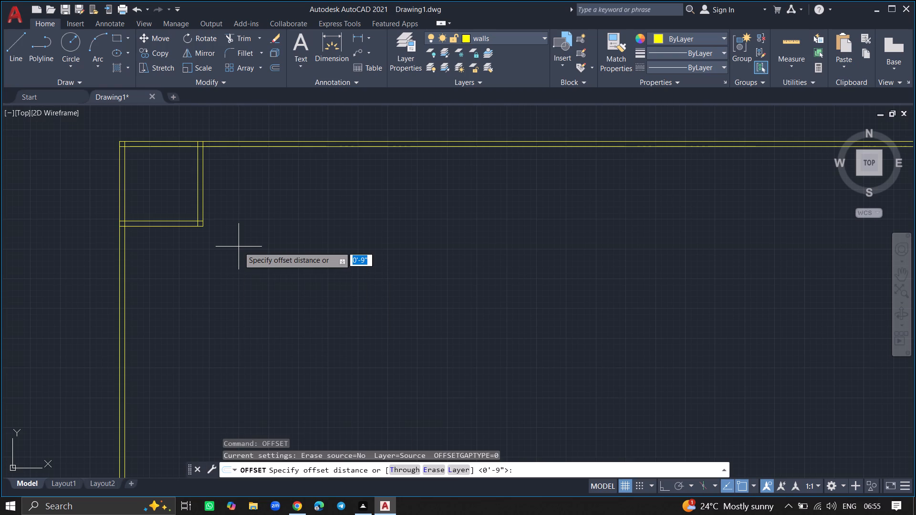
{"action": "key", "text": "4"}
{"action": "key", "text": "apostrophe"}
{"action": "key", "text": "Return"}
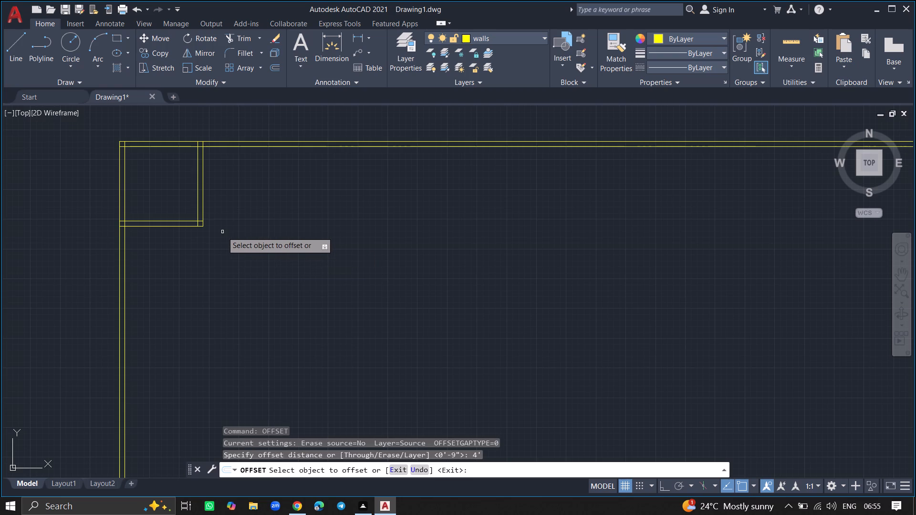
{"action": "left_click", "coordinate": [203, 210]}
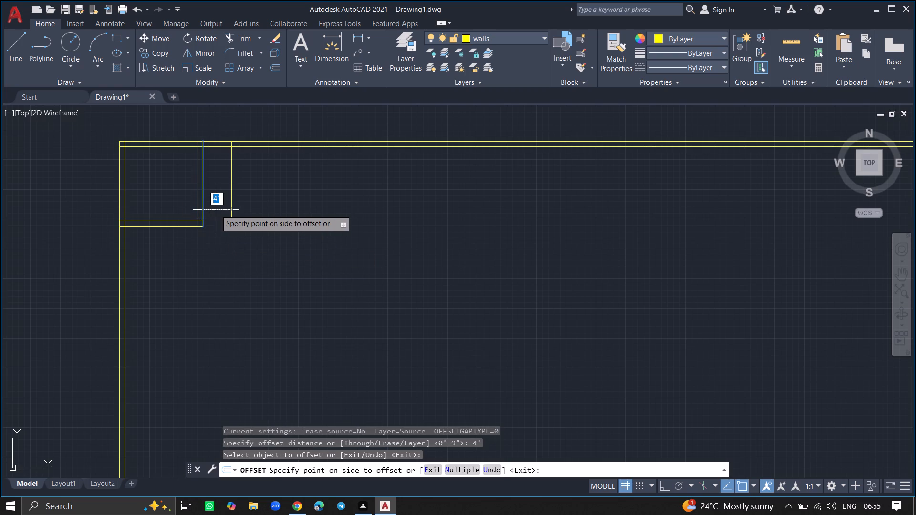
{"action": "left_click", "coordinate": [216, 210]}
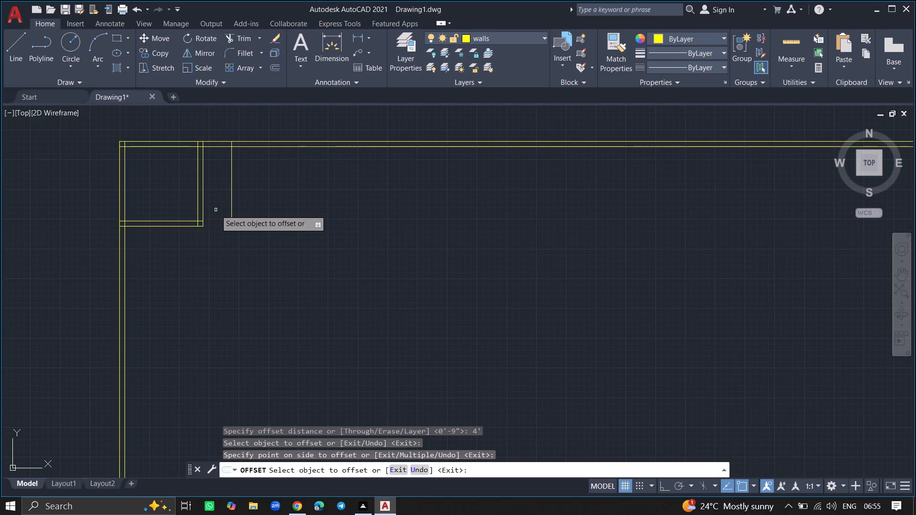
{"action": "key", "text": "Return"}
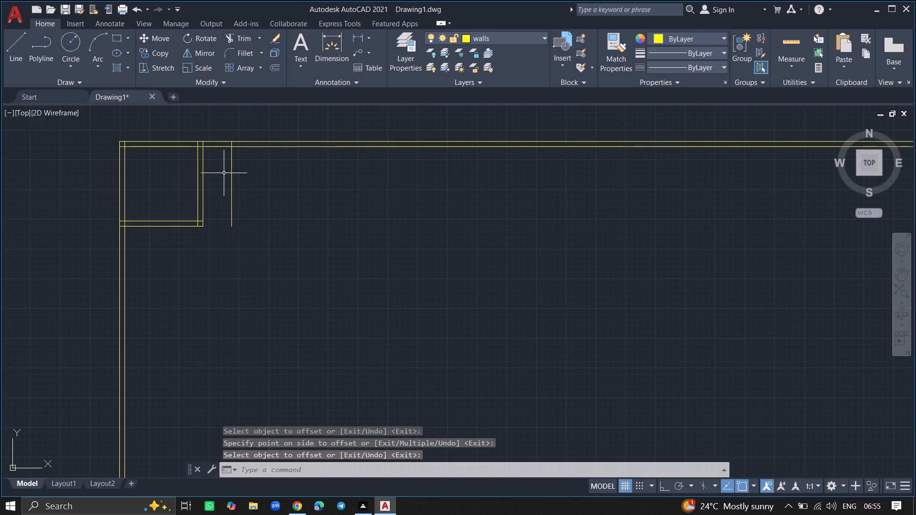
Offset the new vertical line 9" to the right to give the second partition wall its thickness.
{"action": "scroll", "coordinate": [227, 166], "scroll_direction": "up", "scroll_amount": 2, "text": "ctrl"}
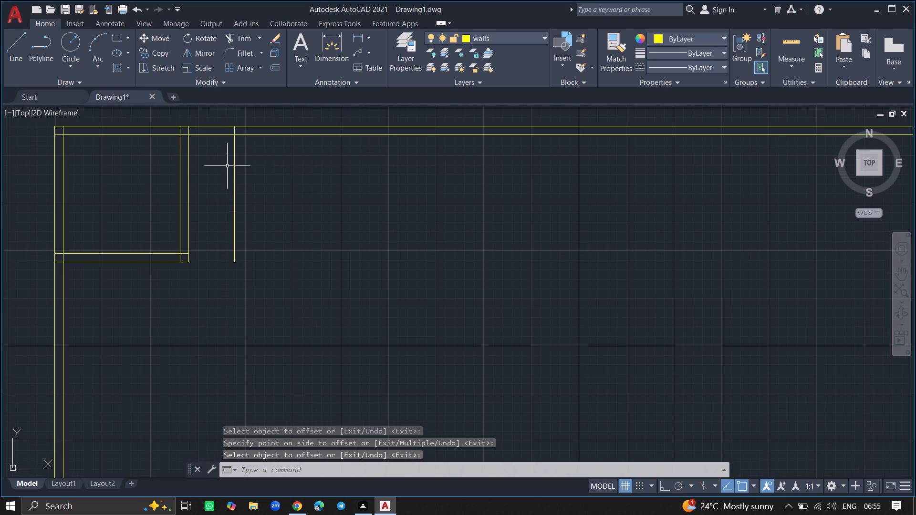
{"action": "type", "text": "offset"}
{"action": "key", "text": "Return"}
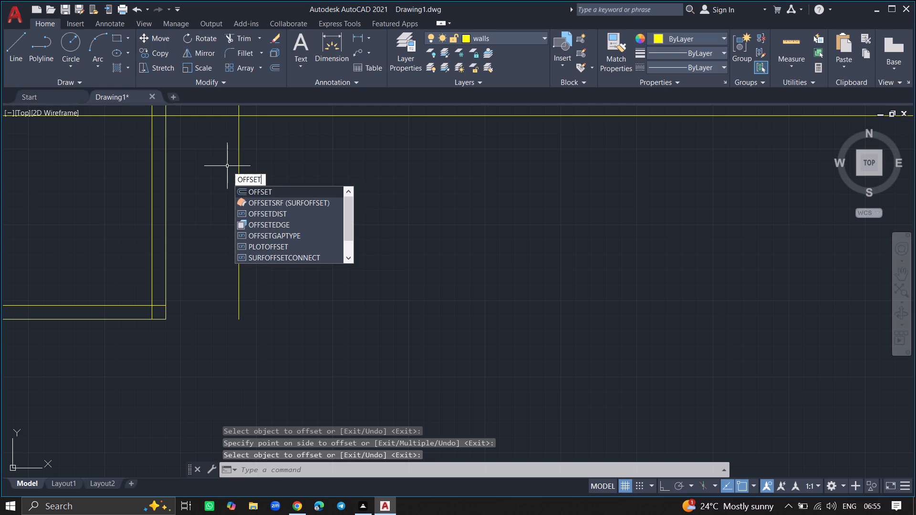
{"action": "key", "text": "9"}
{"action": "key", "text": "shift+quotedbl"}
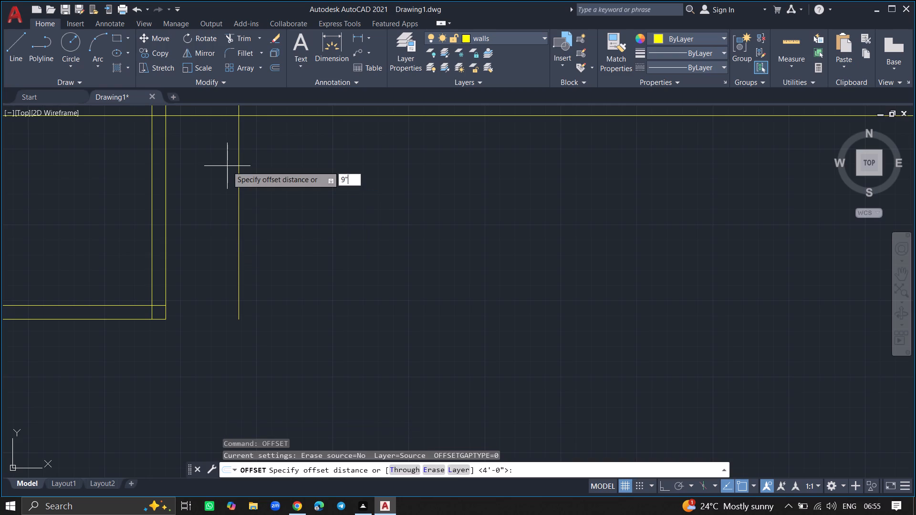
{"action": "key", "text": "Return"}
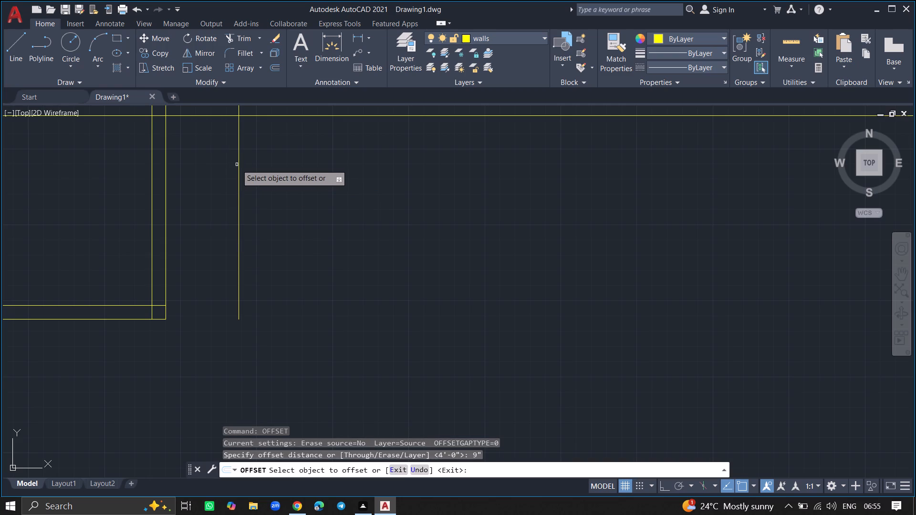
{"action": "left_click", "coordinate": [238, 165]}
{"action": "left_click", "coordinate": [265, 164]}
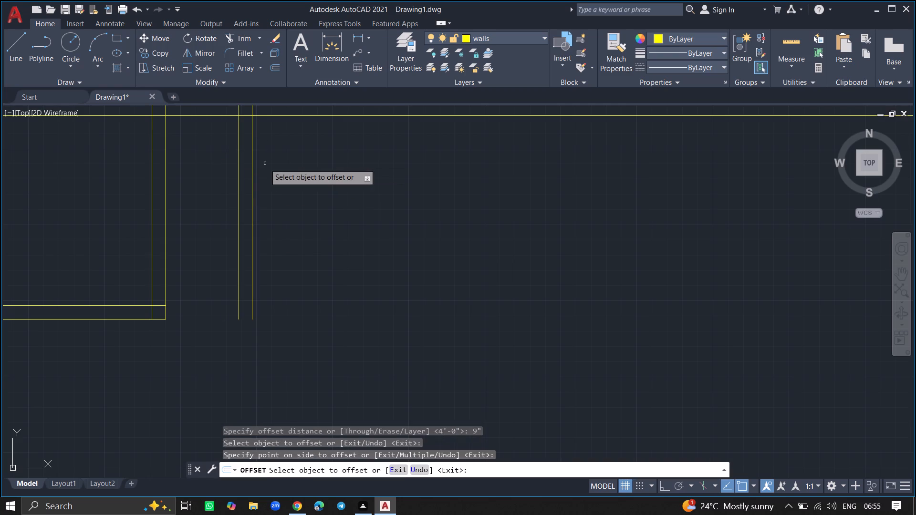
{"action": "key", "text": "Return"}
Offset the inner line of the top outer wall 7' downward to mark the depth of the narrow second room.
{"action": "scroll", "coordinate": [265, 164], "scroll_direction": "down", "scroll_amount": 2, "text": "ctrl"}
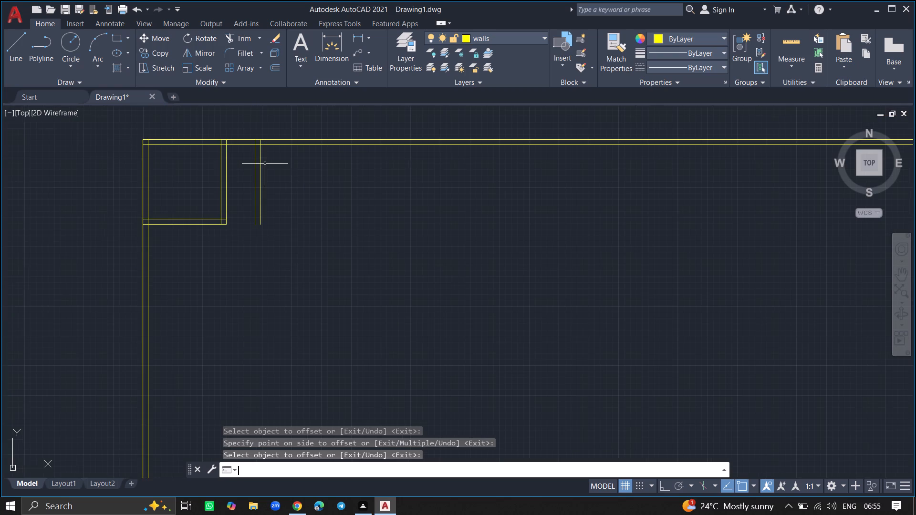
{"action": "scroll", "coordinate": [243, 143], "scroll_direction": "up", "scroll_amount": 3, "text": "ctrl"}
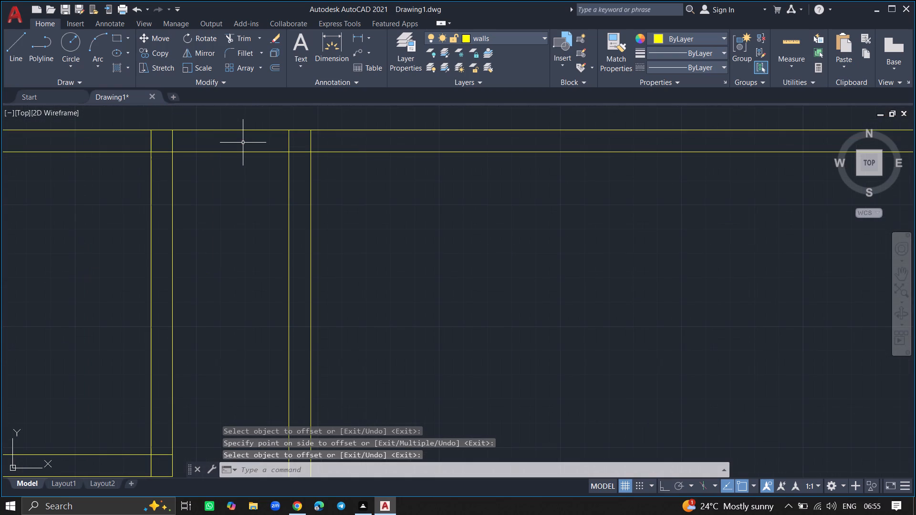
{"action": "scroll", "coordinate": [243, 161], "scroll_direction": "down", "scroll_amount": 4, "text": "ctrl"}
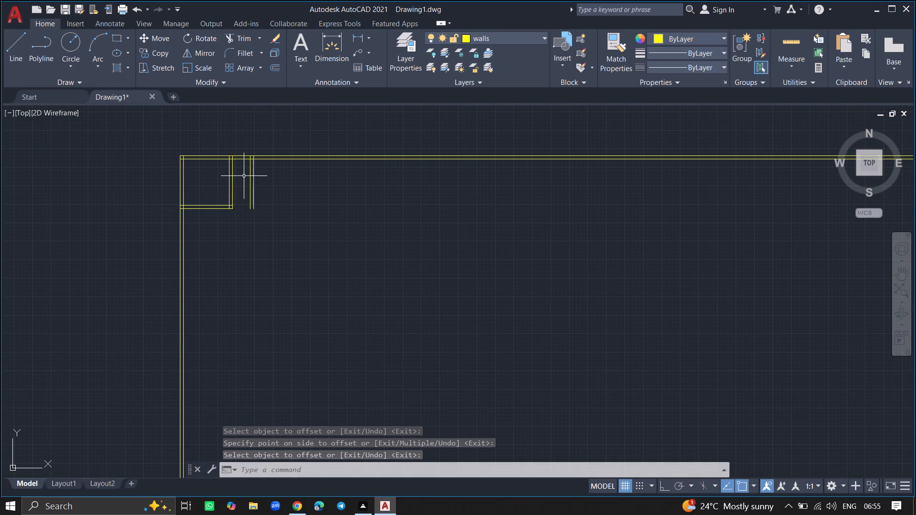
{"action": "scroll", "coordinate": [244, 176], "scroll_direction": "up", "scroll_amount": 3, "text": "ctrl"}
{"action": "key", "text": "o"}
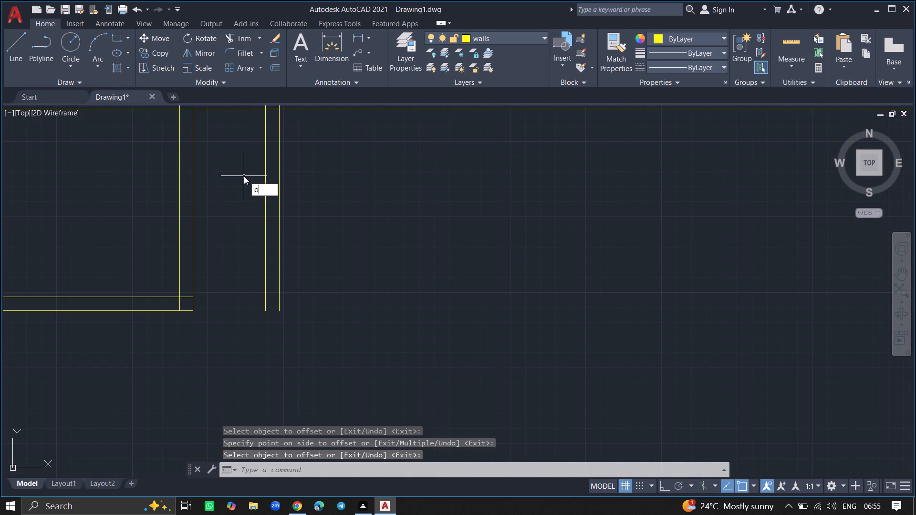
{"action": "type", "text": "ffset"}
{"action": "key", "text": "Return"}
{"action": "key", "text": "7"}
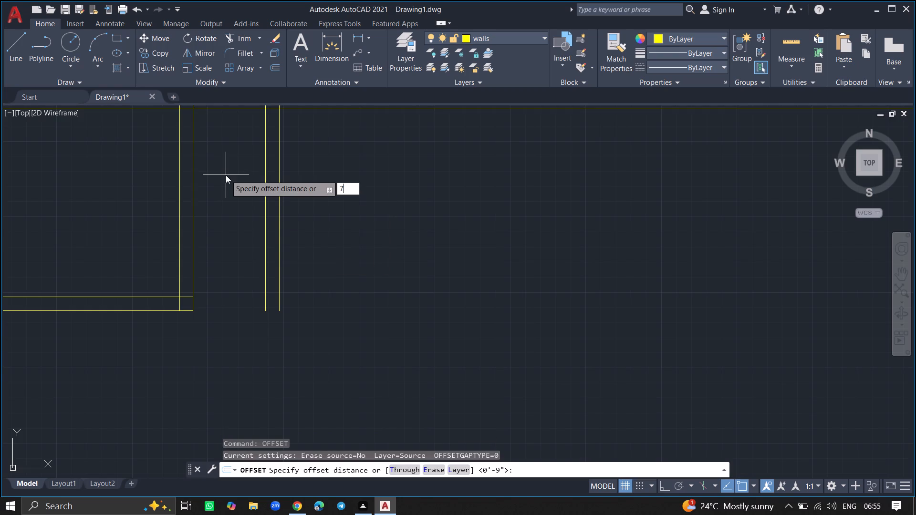
{"action": "key", "text": "apostrophe"}
{"action": "key", "text": "Return"}
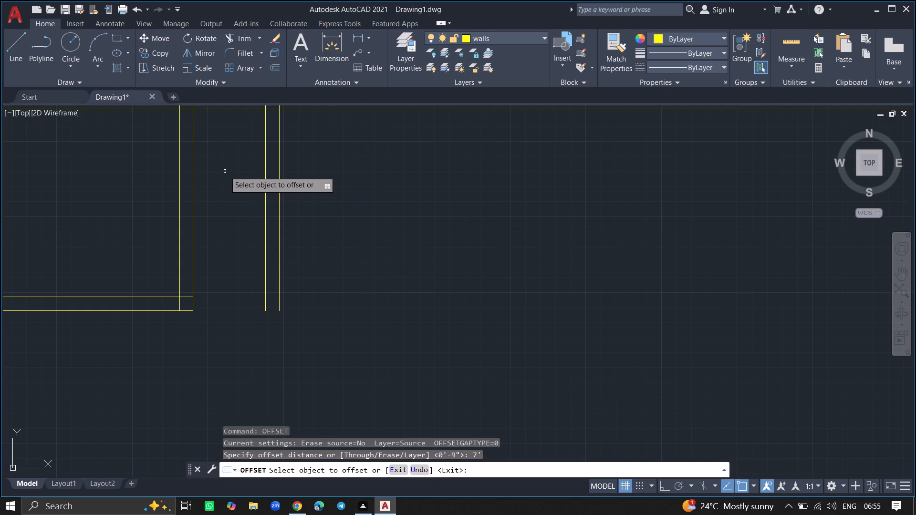
{"action": "scroll", "coordinate": [221, 164], "scroll_direction": "down", "scroll_amount": 1, "text": "ctrl"}
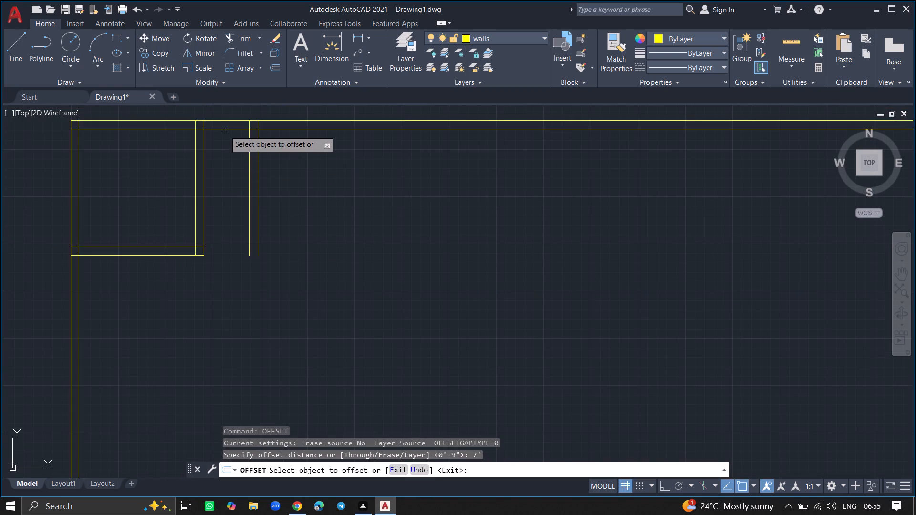
{"action": "left_click", "coordinate": [225, 130]}
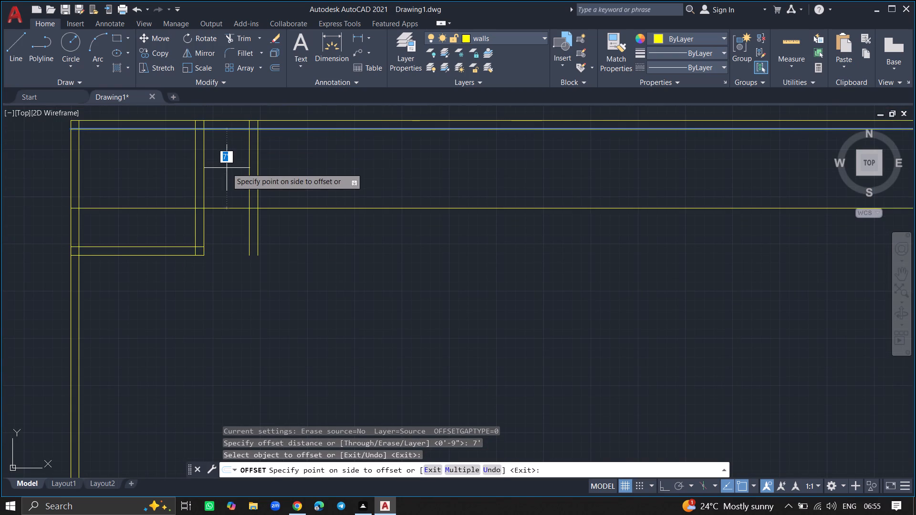
{"action": "left_click", "coordinate": [227, 168]}
{"action": "scroll", "coordinate": [227, 168], "scroll_direction": "up", "scroll_amount": 2, "text": "ctrl"}
{"action": "key", "text": "Return"}
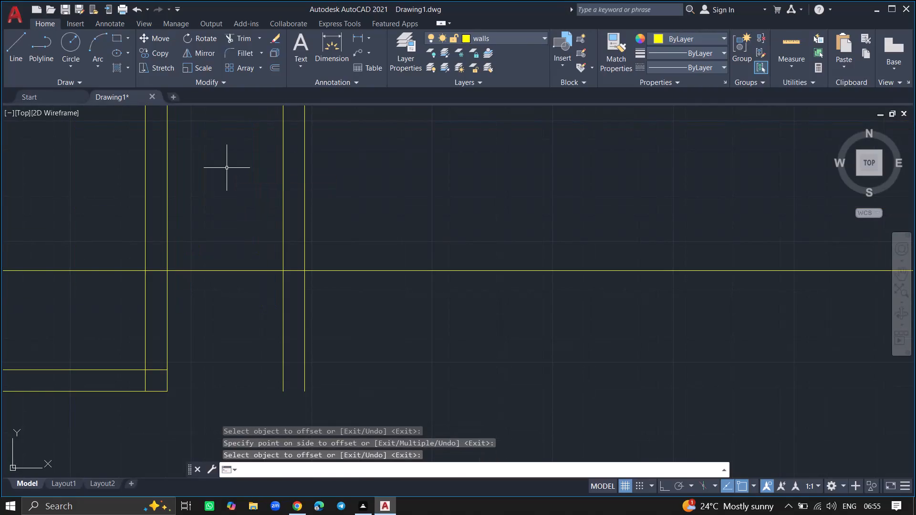
Offset the new horizontal line 9" downward to form the narrow room's lower double wall.
{"action": "key", "text": "o"}
{"action": "type", "text": "ff"}
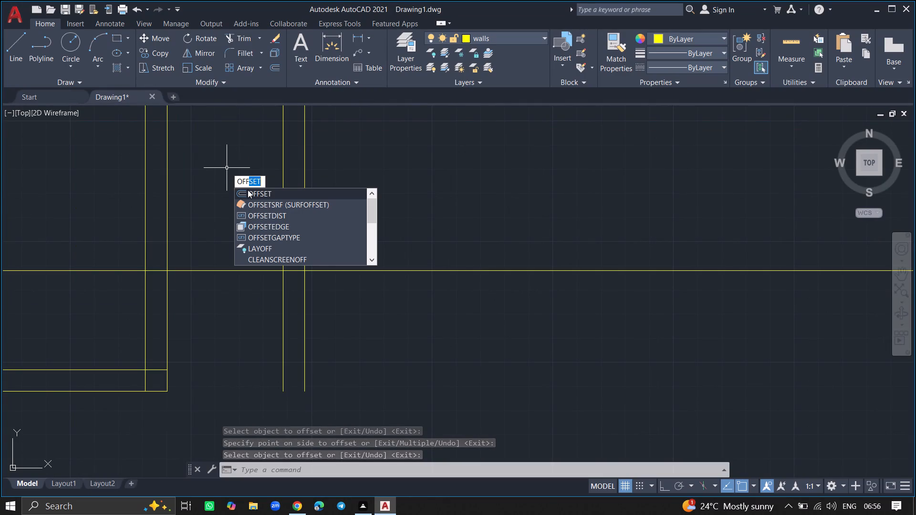
{"action": "left_click", "coordinate": [248, 190]}
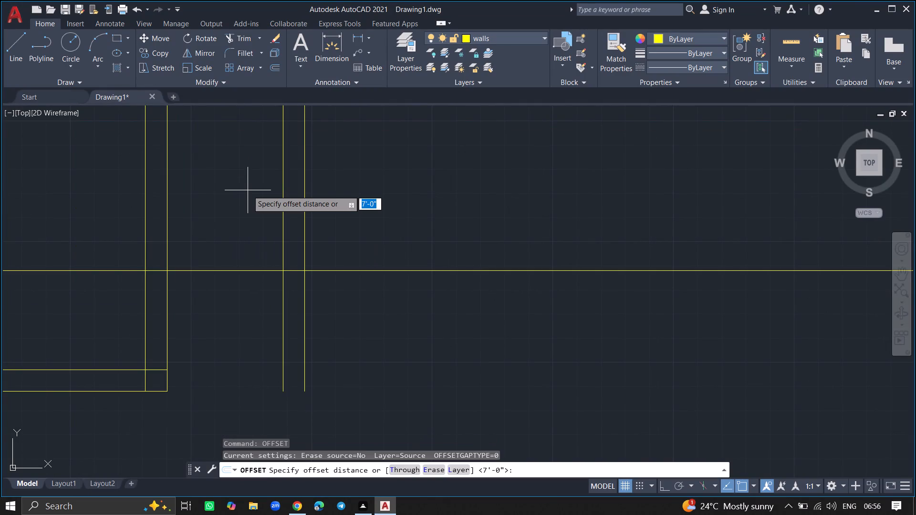
{"action": "key", "text": "9"}
{"action": "key", "text": "shift+quotedbl"}
{"action": "key", "text": "Return"}
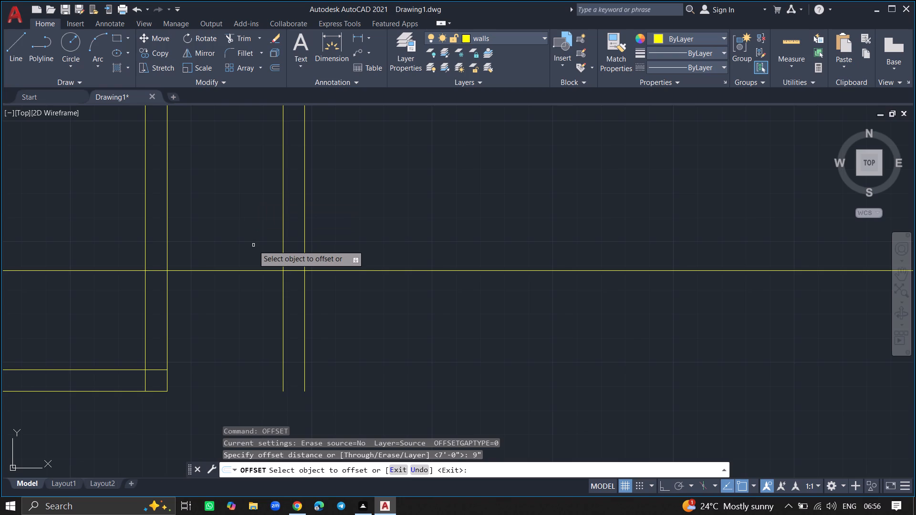
{"action": "left_click", "coordinate": [264, 270]}
{"action": "left_click", "coordinate": [265, 291]}
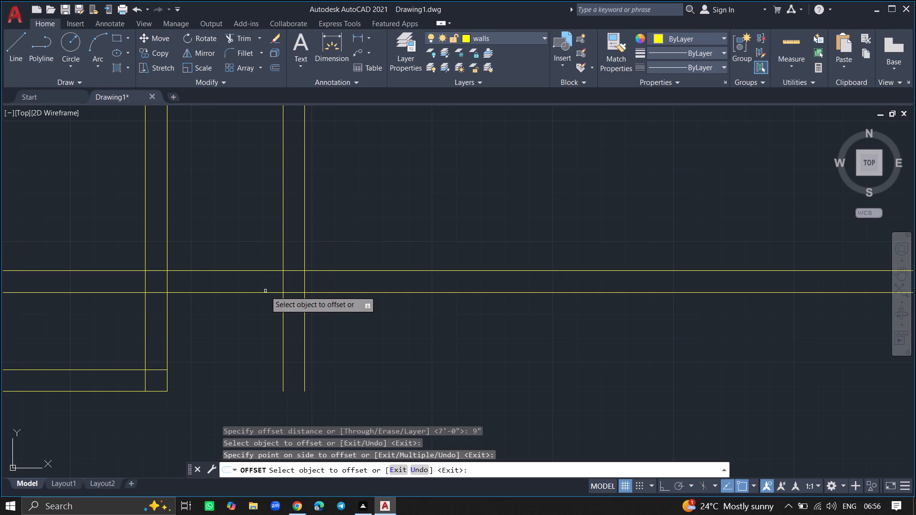
{"action": "key", "text": "Return"}
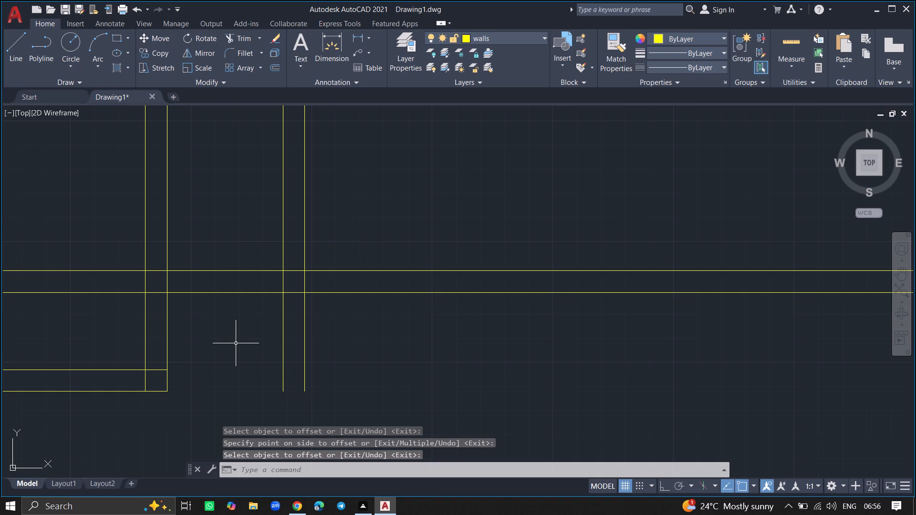
Save the drawing in Documents under the file name "sunday plan".
{"action": "key", "text": "ctrl+s"}
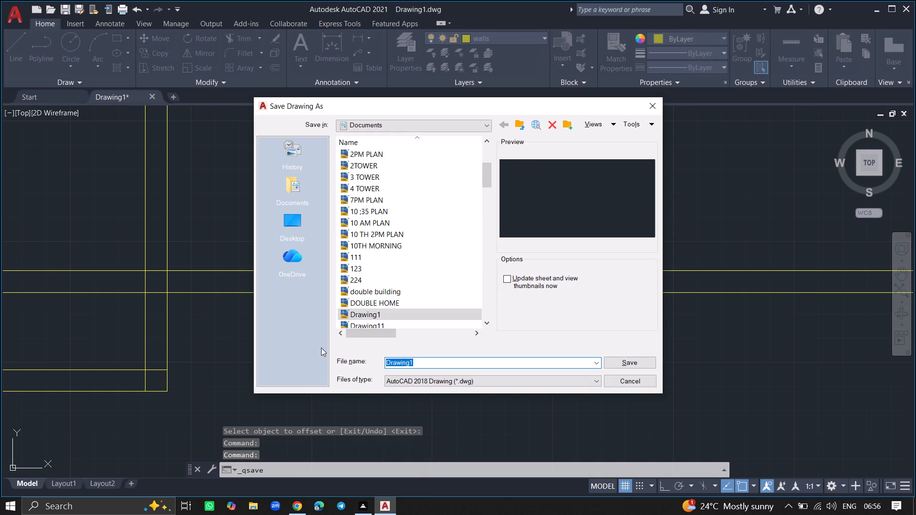
{"action": "left_click", "coordinate": [417, 361]}
{"action": "key", "text": "BackSpace"}
{"action": "key", "text": "BackSpace"}
{"action": "key", "text": "BackSpace"}
{"action": "key", "text": "BackSpace"}
{"action": "key", "text": "BackSpace"}
{"action": "key", "text": "BackSpace"}
{"action": "key", "text": "BackSpace"}
{"action": "key", "text": "BackSpace"}
{"action": "key", "text": "BackSpace"}
{"action": "key", "text": "BackSpace"}
{"action": "key", "text": "BackSpace"}
{"action": "key", "text": "BackSpace"}
{"action": "key", "text": "BackSpace"}
{"action": "key", "text": "BackSpace"}
{"action": "key", "text": "BackSpace"}
{"action": "key", "text": "BackSpace"}
{"action": "key", "text": "BackSpace"}
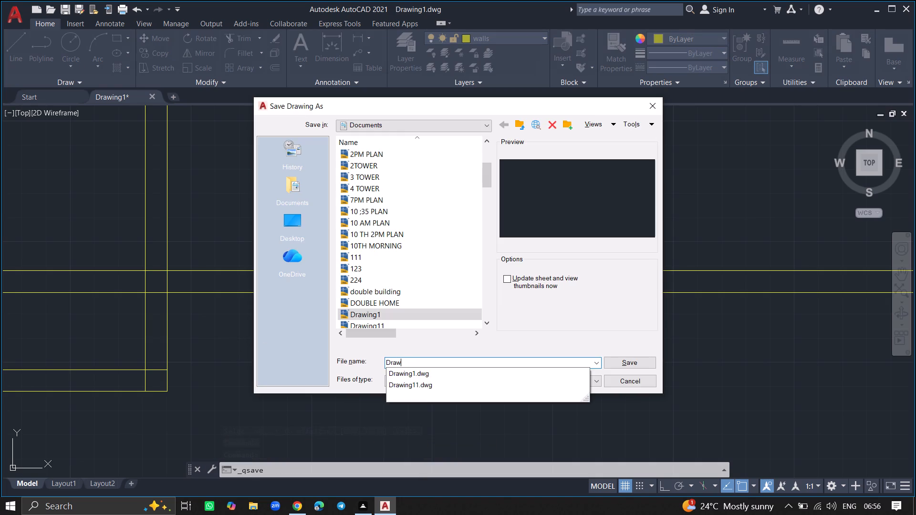
{"action": "key", "text": "s"}
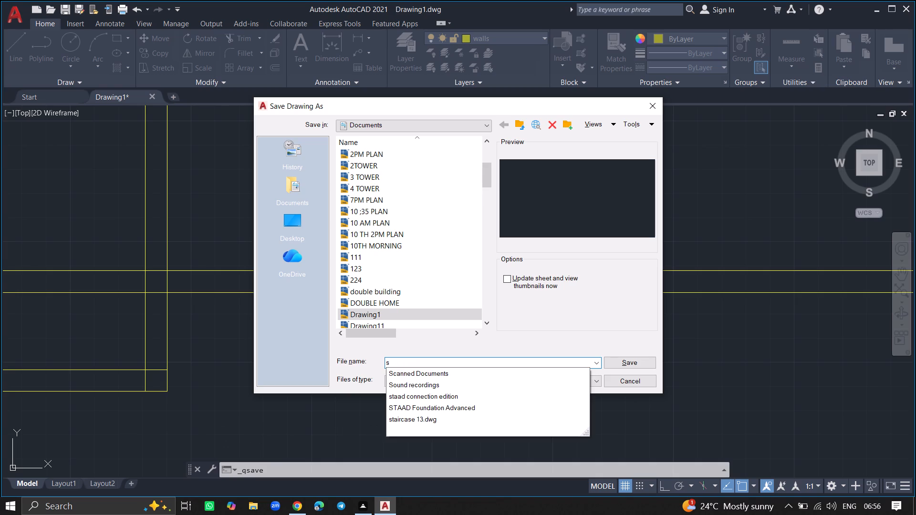
{"action": "type", "text": "unda"}
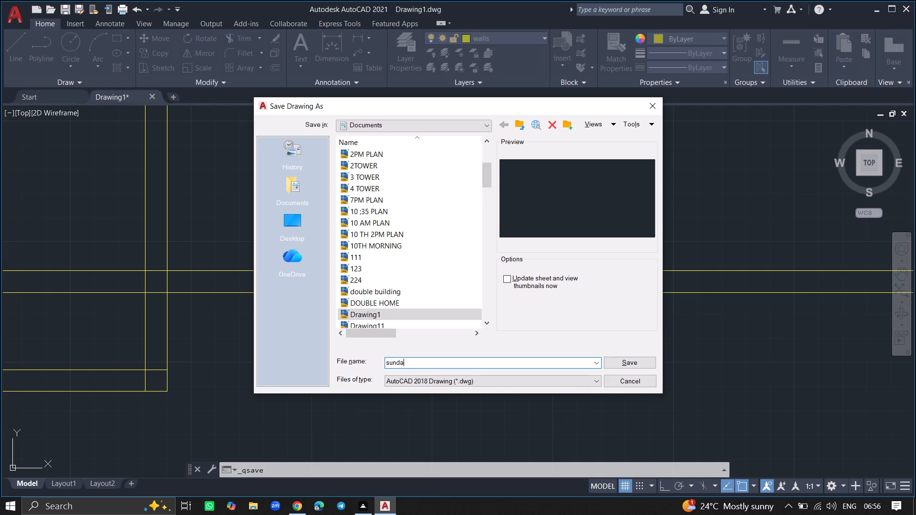
{"action": "type", "text": "y"}
{"action": "key", "text": "space"}
{"action": "type", "text": "pl"}
{"action": "key", "text": "a"}
{"action": "key", "text": "n"}
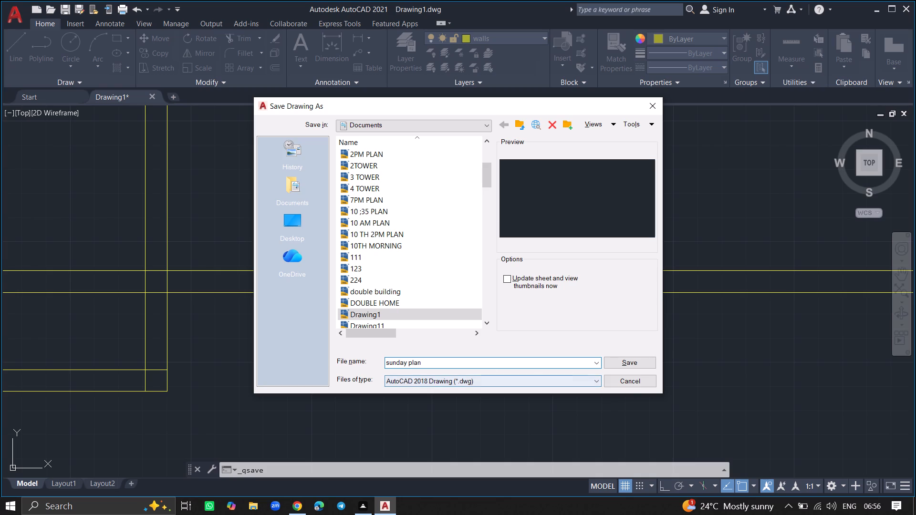
{"action": "left_click", "coordinate": [617, 363]}
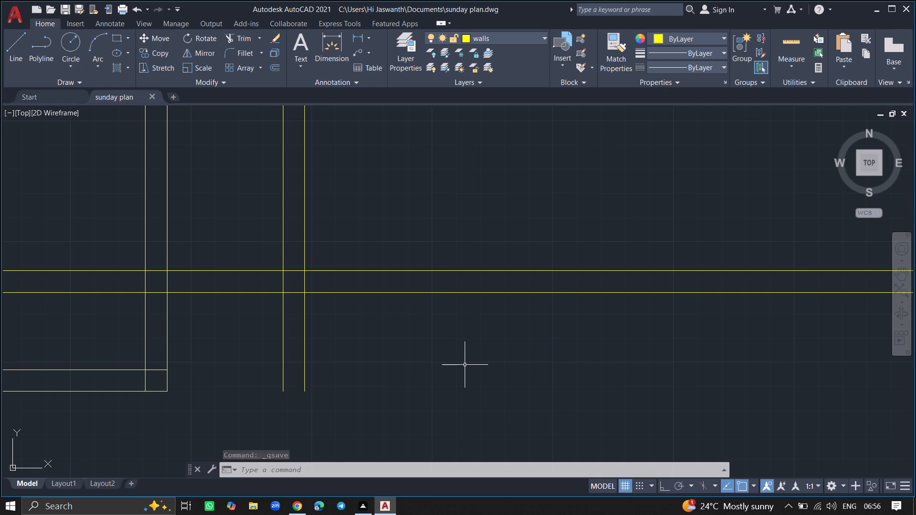
Trim the narrow room's two lower wall lines where they run past its side walls on both sides.
{"action": "type", "text": "trim"}
{"action": "key", "text": "Return"}
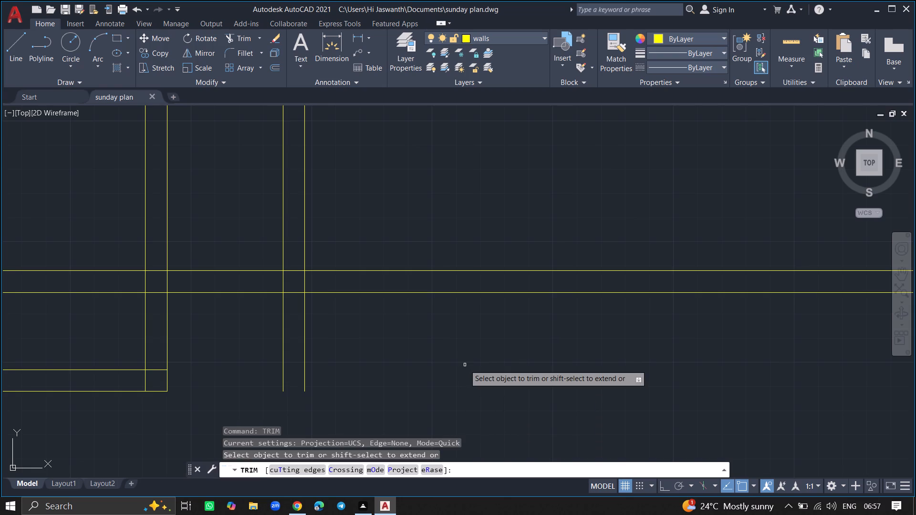
{"action": "left_click", "coordinate": [451, 292]}
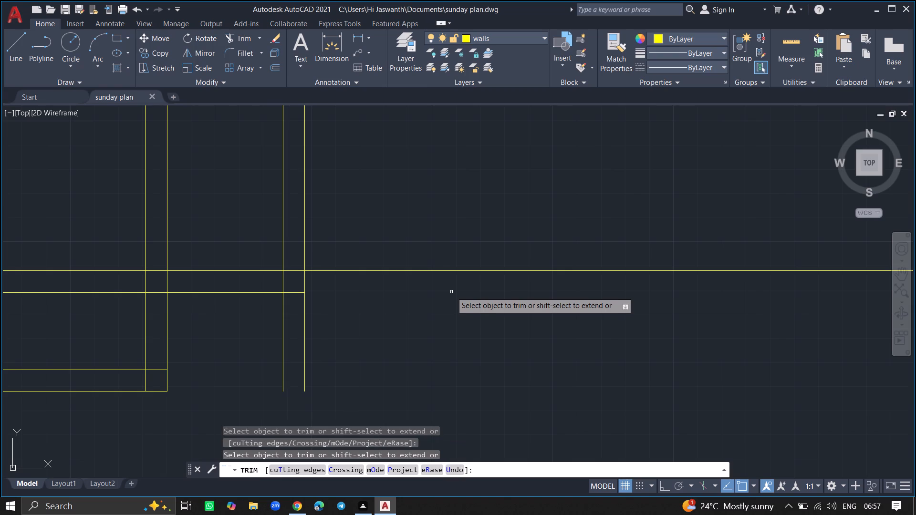
{"action": "left_click", "coordinate": [449, 270]}
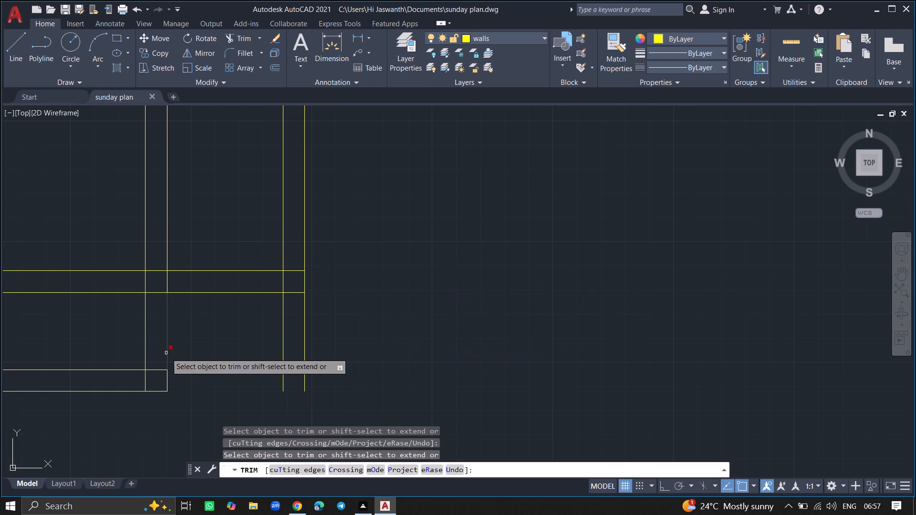
{"action": "left_click", "coordinate": [121, 293]}
{"action": "double_click", "coordinate": [120, 270]}
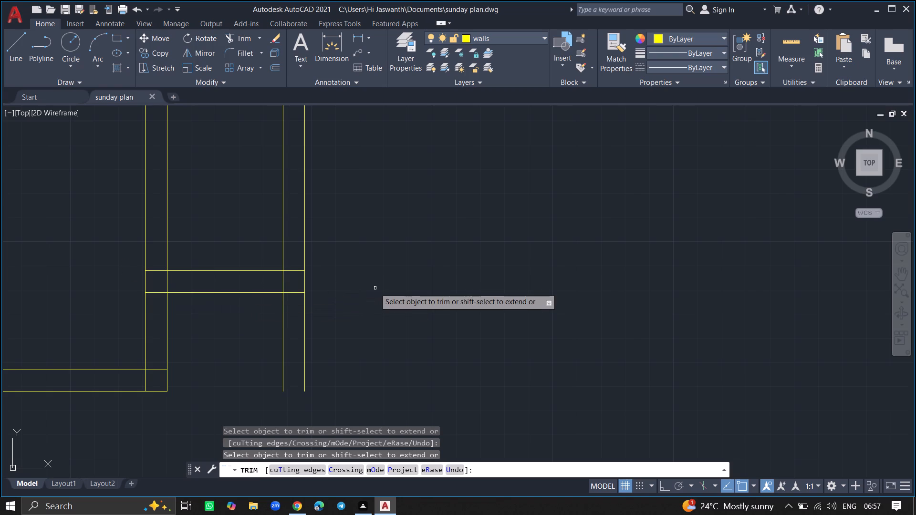
{"action": "key", "text": "Return"}
Offset the outer line of the narrow room's right wall 11'5" to the right to mark the third room's width.
{"action": "scroll", "coordinate": [375, 288], "scroll_direction": "down", "scroll_amount": 4, "text": "ctrl"}
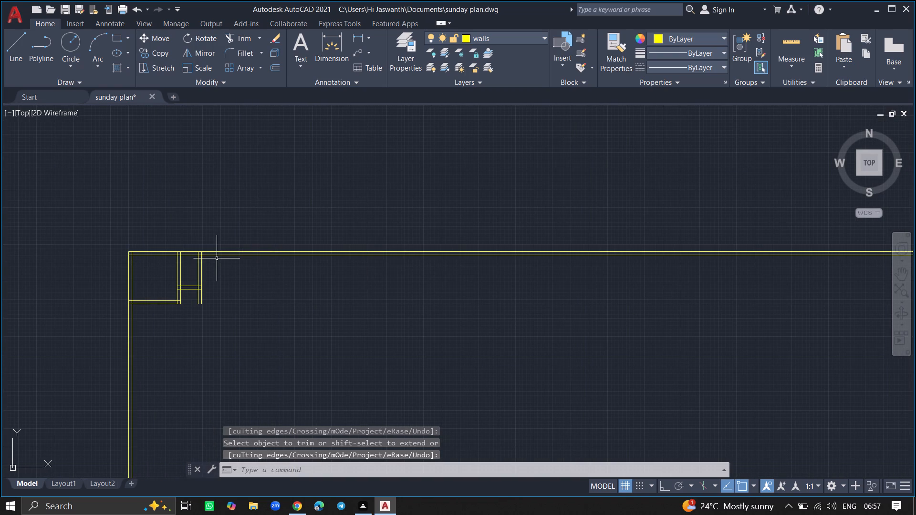
{"action": "scroll", "coordinate": [204, 264], "scroll_direction": "up", "scroll_amount": 3, "text": "ctrl"}
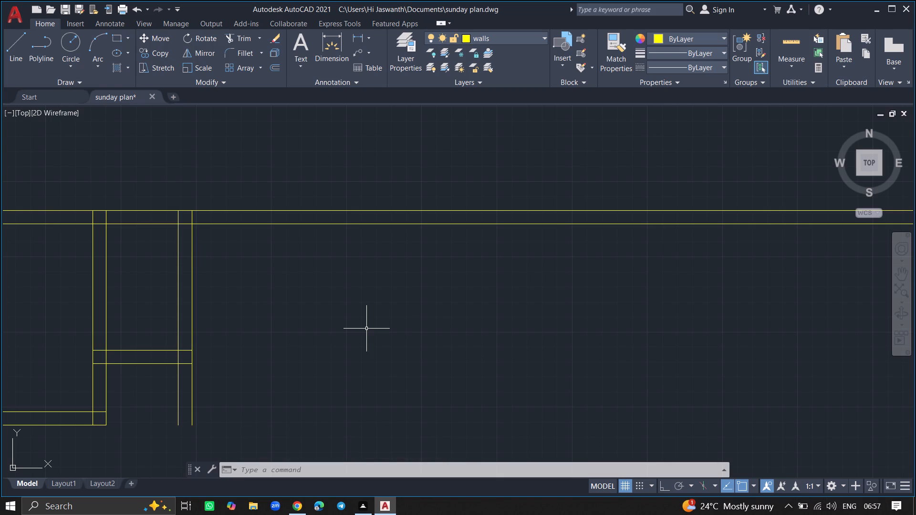
{"action": "type", "text": "offset"}
{"action": "key", "text": "Return"}
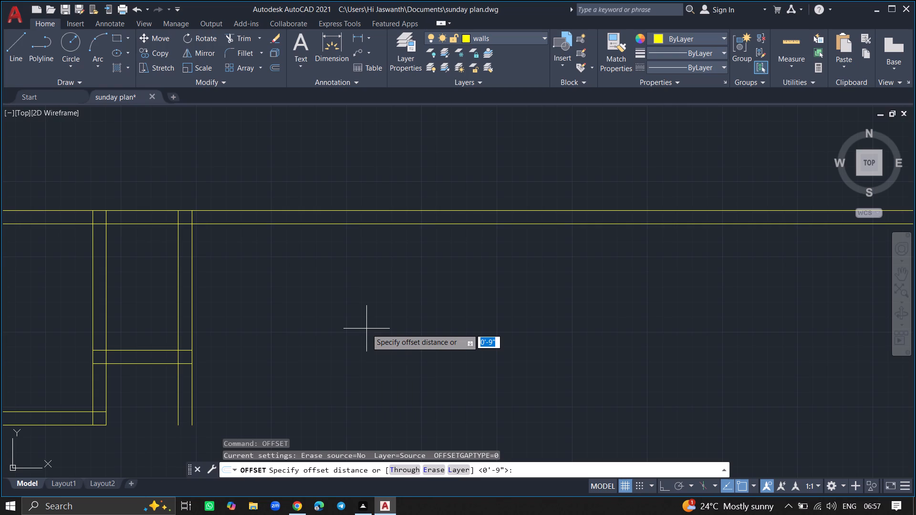
{"action": "type", "text": "11"}
{"action": "key", "text": "apostrophe"}
{"action": "key", "text": "5"}
{"action": "key", "text": "shift+quotedbl"}
{"action": "key", "text": "Return"}
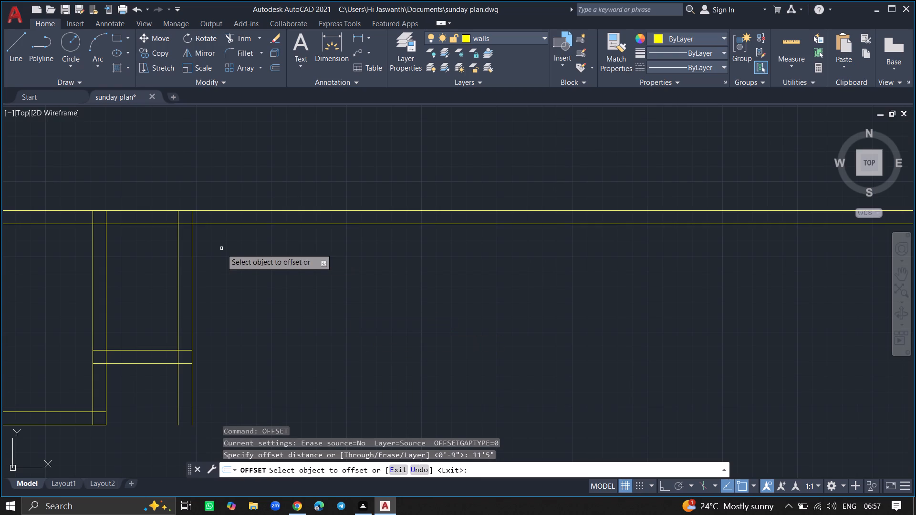
{"action": "left_click_drag", "start_coordinate": [192, 276], "coordinate": [255, 280]}
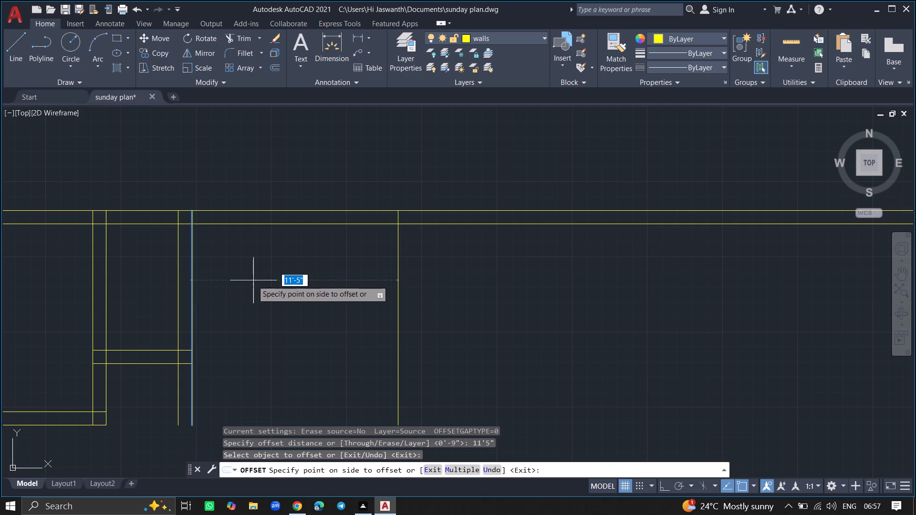
{"action": "left_click_drag", "start_coordinate": [255, 280], "coordinate": [257, 280]}
{"action": "left_click", "coordinate": [257, 280]}
{"action": "key", "text": "Return"}
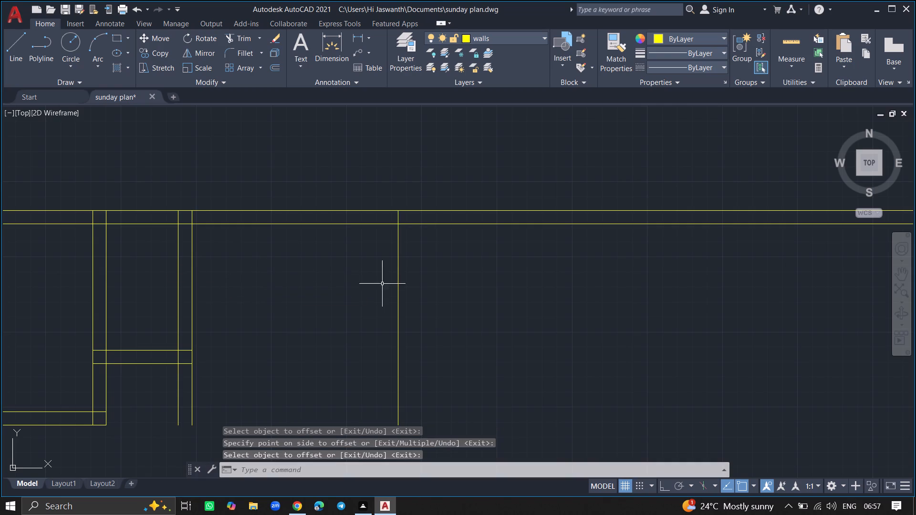
Offset the new vertical line 9" to the right to give the third room's right wall its thickness.
{"action": "type", "text": "offset"}
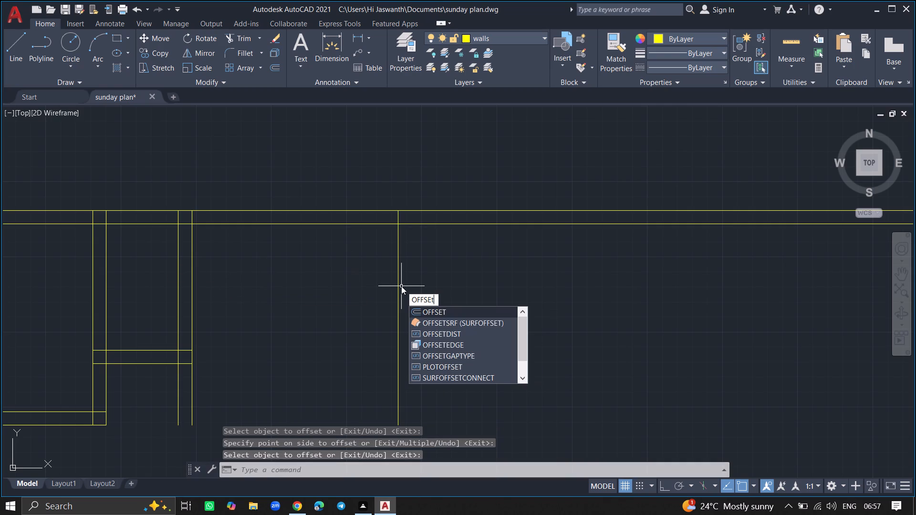
{"action": "key", "text": "Return"}
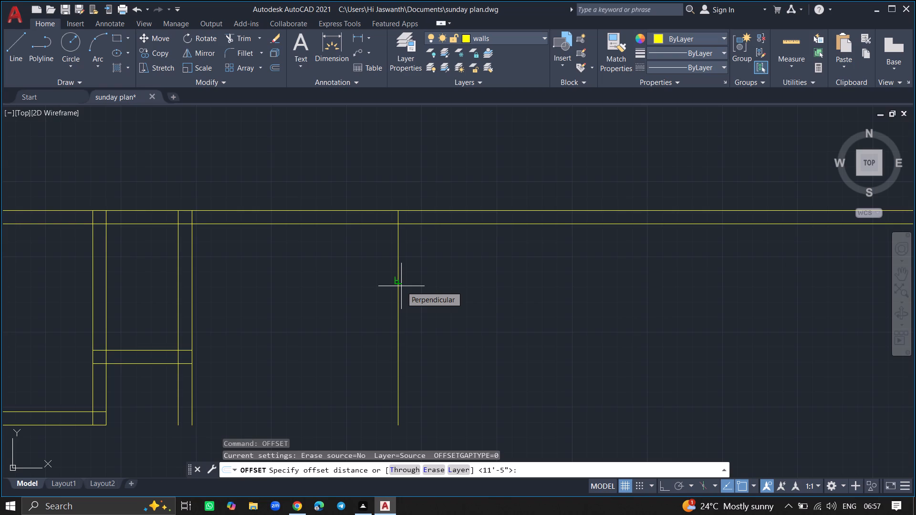
{"action": "key", "text": "9"}
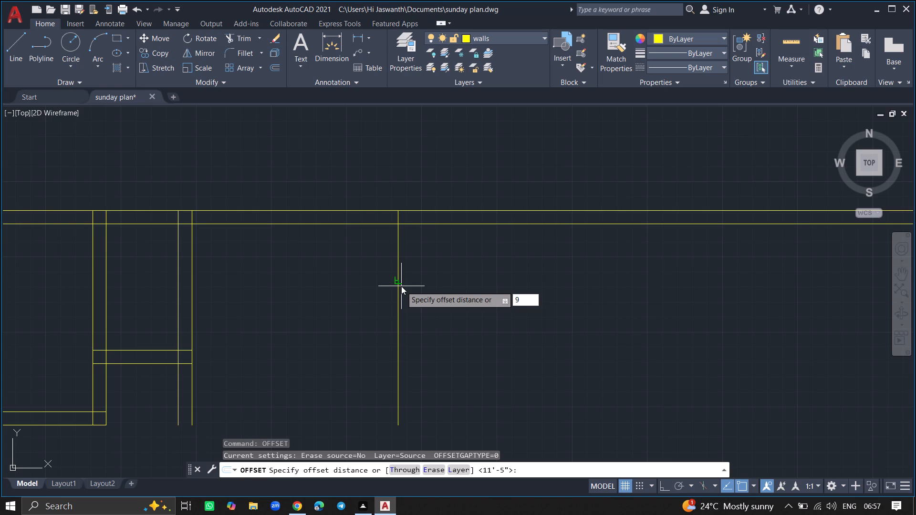
{"action": "key", "text": "shift+quotedbl"}
{"action": "key", "text": "Return"}
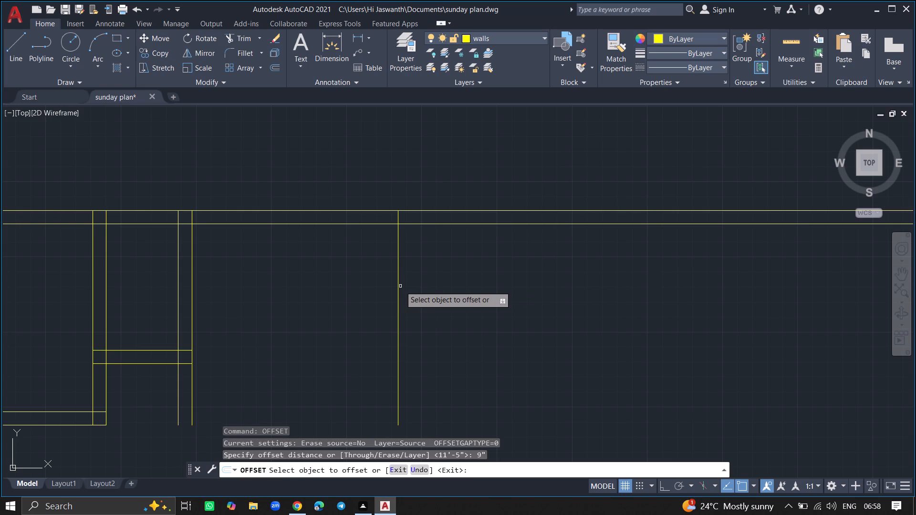
{"action": "left_click_drag", "start_coordinate": [398, 286], "coordinate": [425, 288]}
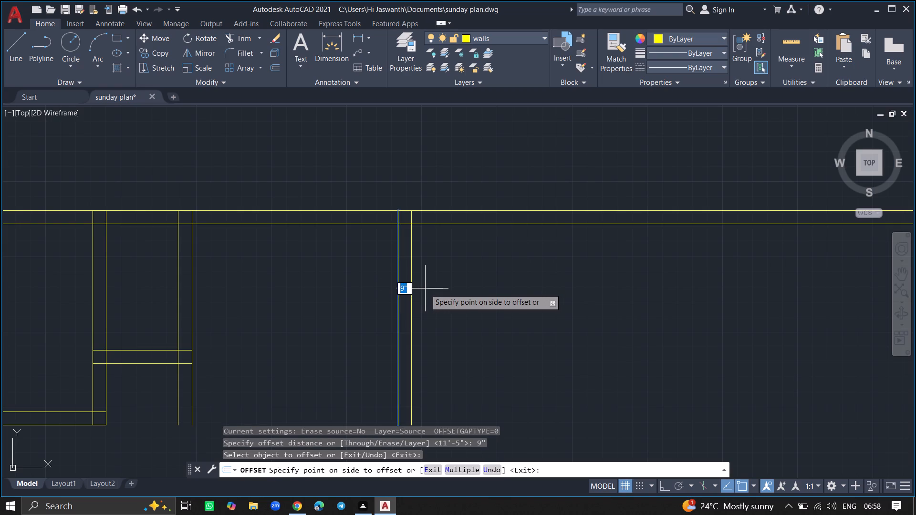
{"action": "left_click", "coordinate": [425, 288]}
{"action": "key", "text": "Return"}
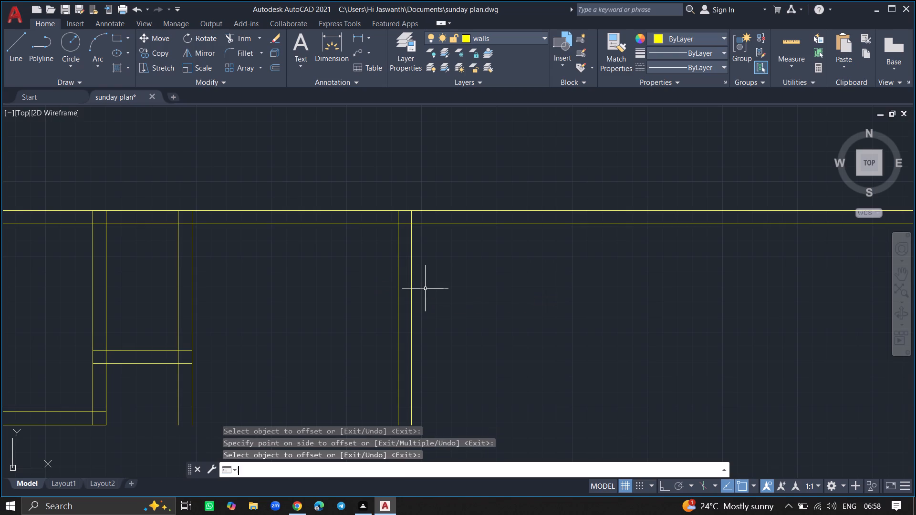
Offset the inner line of the top outer wall 10'5" downward to mark the third room's depth.
{"action": "scroll", "coordinate": [425, 288], "scroll_direction": "down", "scroll_amount": 1, "text": "ctrl"}
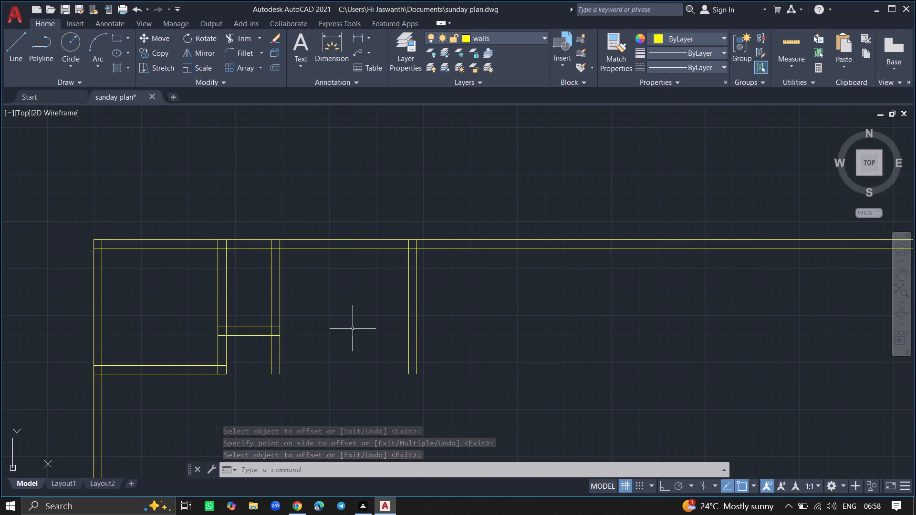
{"action": "type", "text": "offset"}
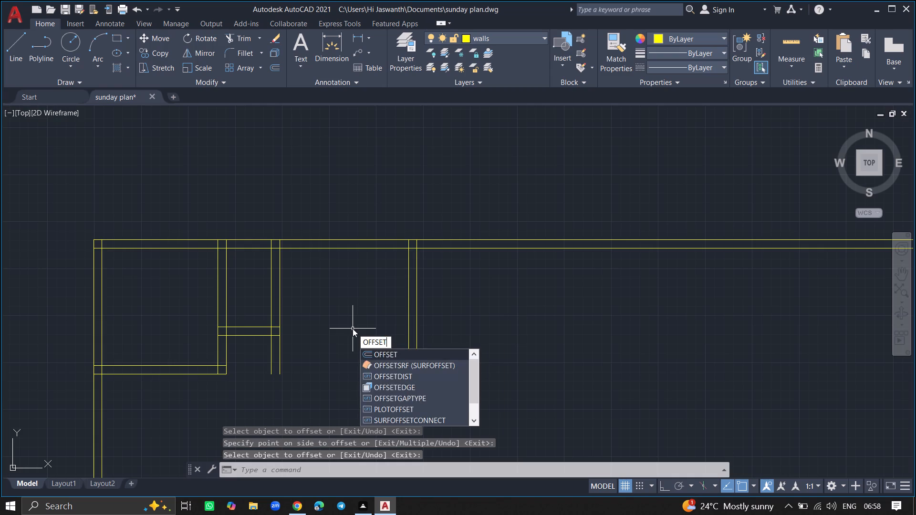
{"action": "key", "text": "Return"}
{"action": "key", "text": "1"}
{"action": "type", "text": "0'5"}
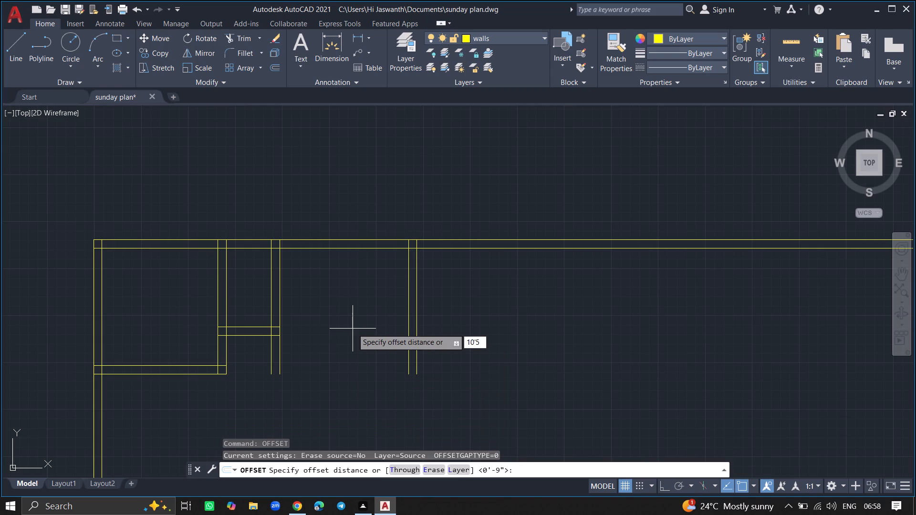
{"action": "key", "text": "shift+quotedbl"}
{"action": "key", "text": "Return"}
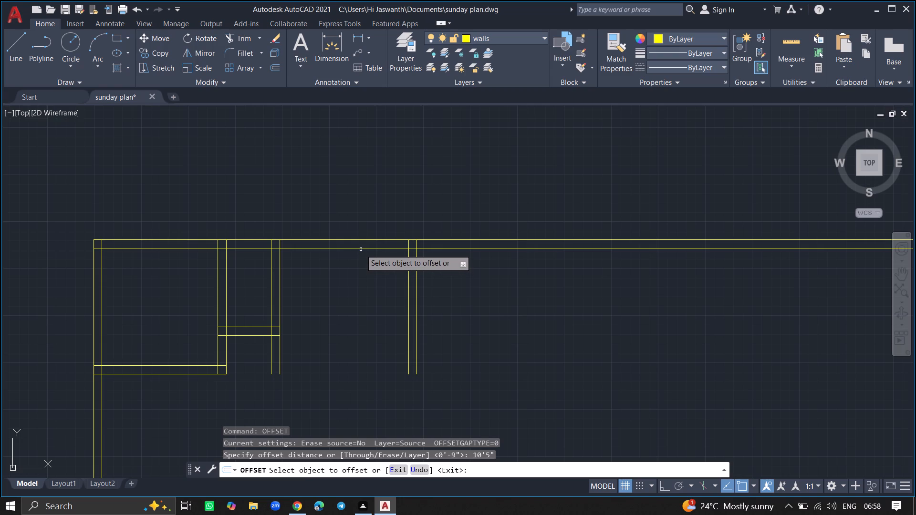
{"action": "left_click", "coordinate": [360, 248]}
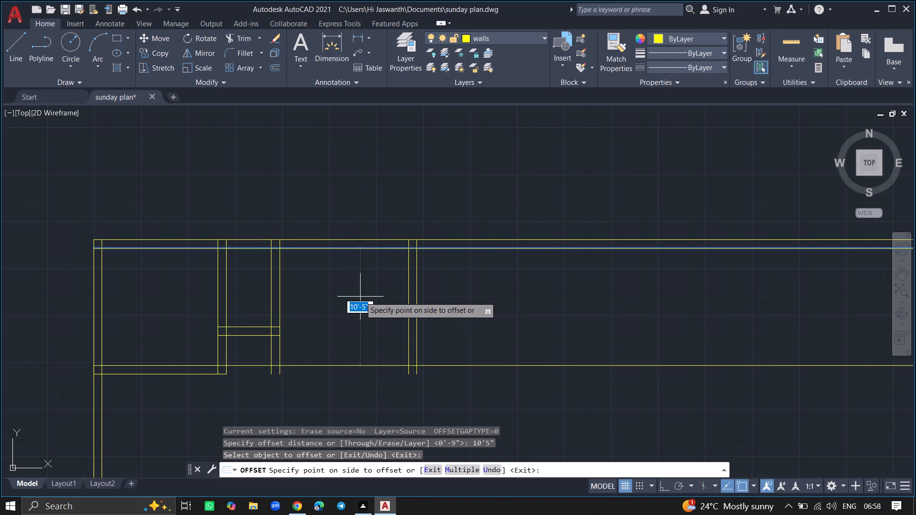
{"action": "left_click", "coordinate": [360, 297]}
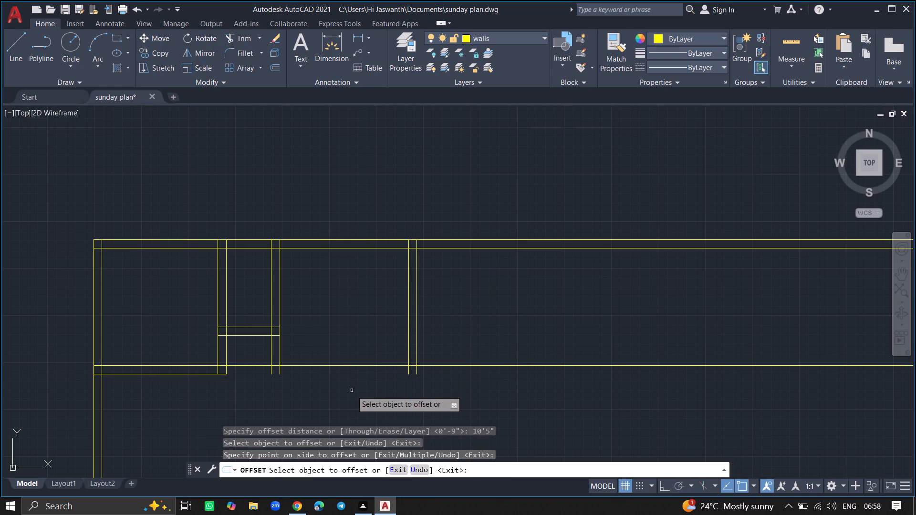
{"action": "key", "text": "Return"}
Offset the third room's lower horizontal line 9" downward to give its bottom wall thickness.
{"action": "scroll", "coordinate": [352, 391], "scroll_direction": "up", "scroll_amount": 2, "text": "ctrl"}
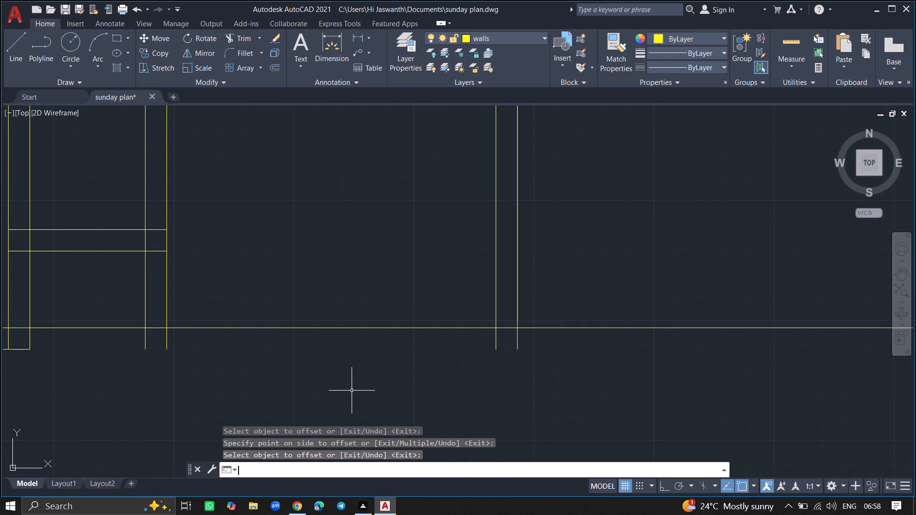
{"action": "type", "text": "offset"}
{"action": "key", "text": "Return"}
{"action": "key", "text": "9"}
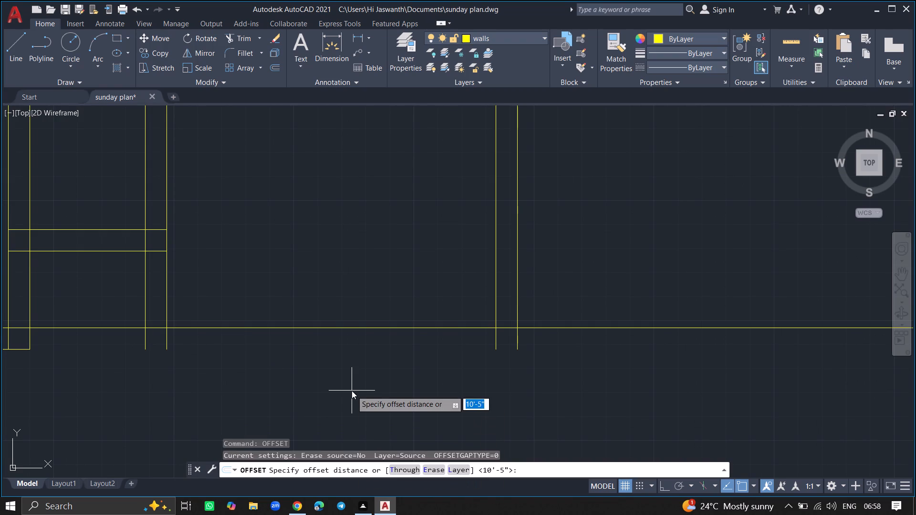
{"action": "key", "text": "shift+quotedbl"}
{"action": "key", "text": "Return"}
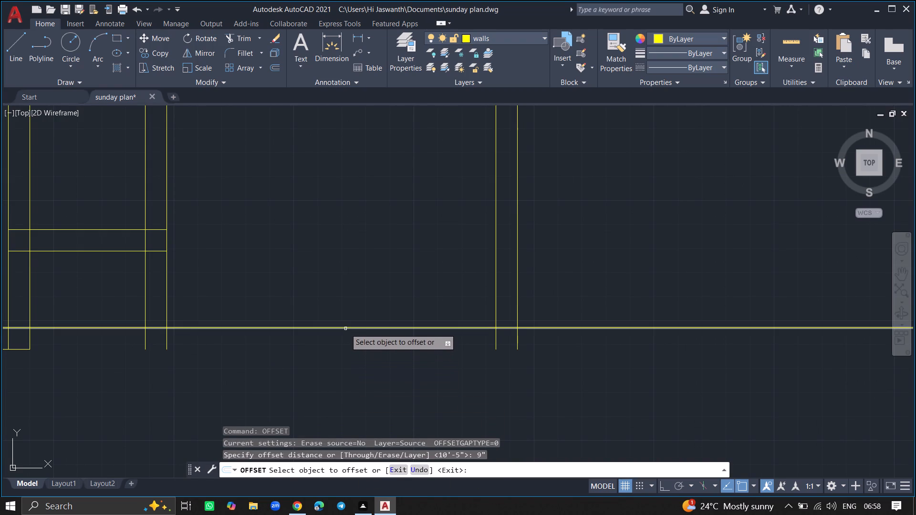
{"action": "left_click_drag", "start_coordinate": [345, 329], "coordinate": [346, 349]}
{"action": "left_click", "coordinate": [346, 349]}
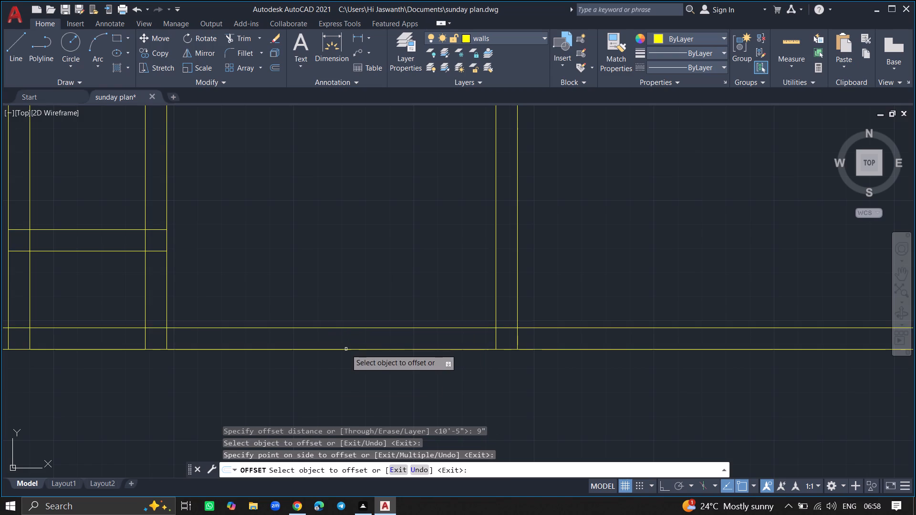
{"action": "key", "text": "Return"}
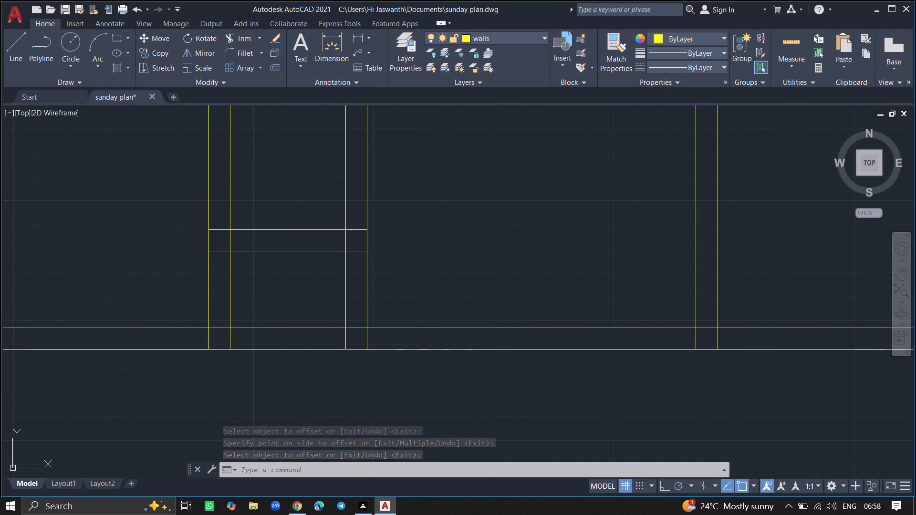
Trim the two bottom wall lines where they cross the gap beneath the narrow room, between its side walls.
{"action": "type", "text": "trim"}
{"action": "key", "text": "Return"}
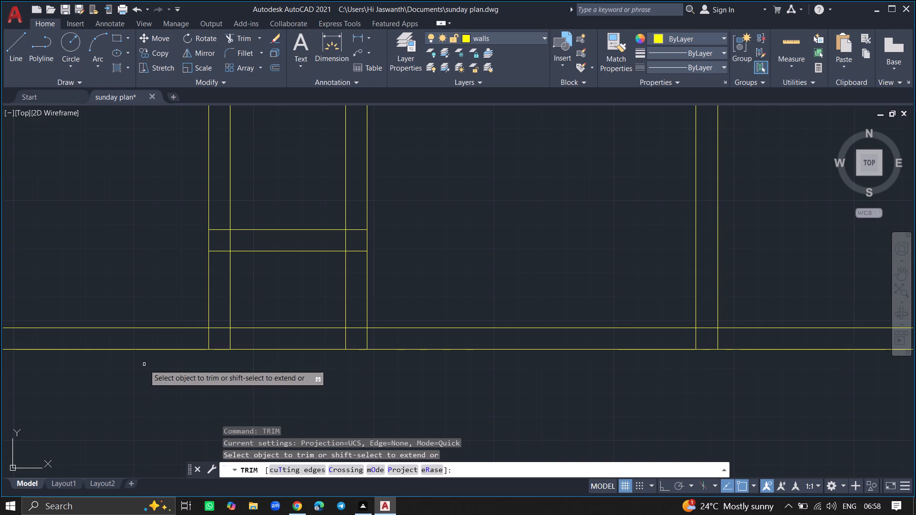
{"action": "left_click", "coordinate": [272, 328]}
{"action": "left_click", "coordinate": [275, 352]}
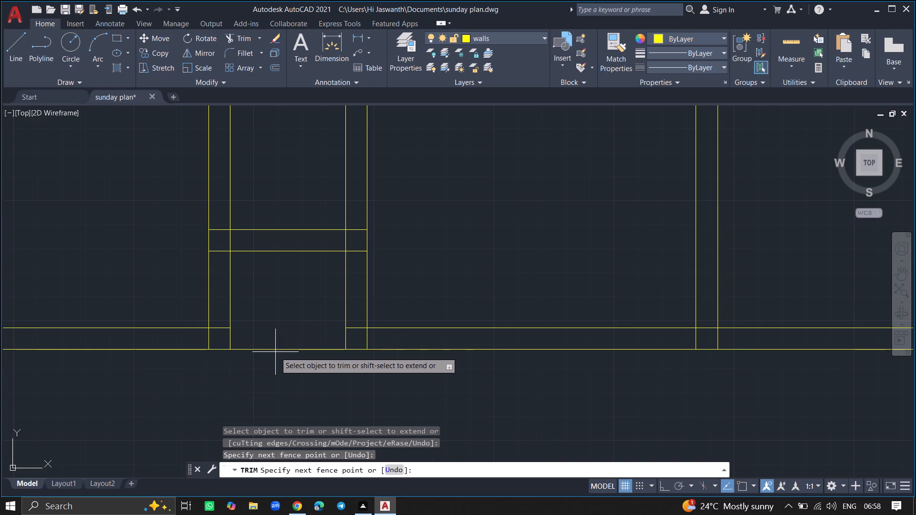
{"action": "left_click", "coordinate": [271, 336]}
Trim the two bottom wall lines and the two top outer wall lines extending beyond the third room's right wall.
{"action": "scroll", "coordinate": [271, 336], "scroll_direction": "down", "scroll_amount": 3, "text": "ctrl"}
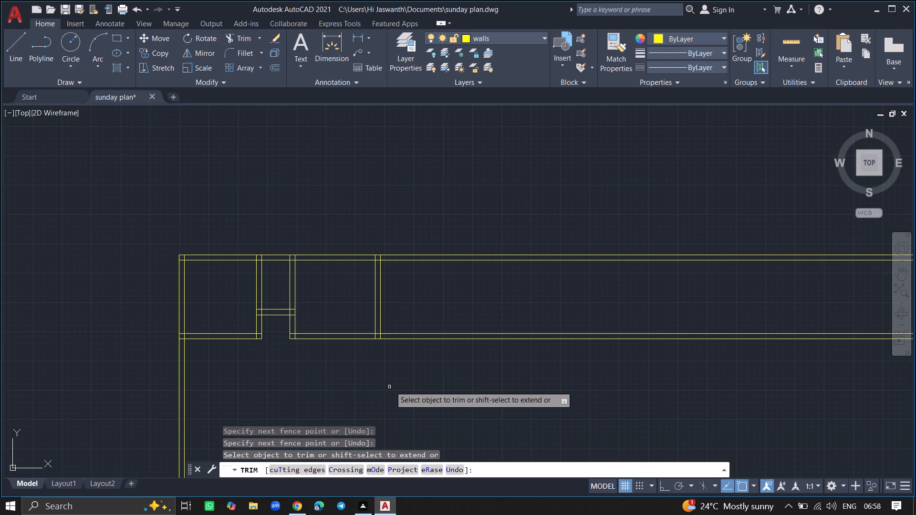
{"action": "left_click", "coordinate": [408, 339]}
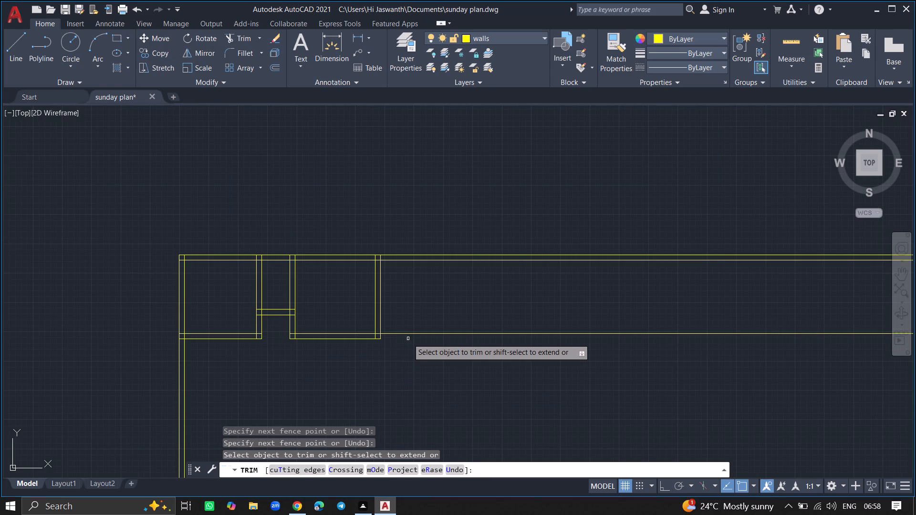
{"action": "left_click", "coordinate": [408, 334]}
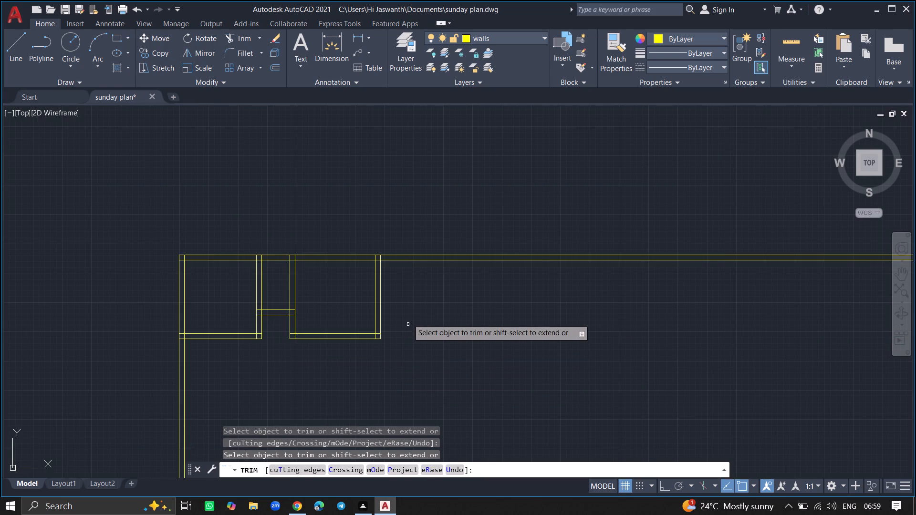
{"action": "left_click", "coordinate": [403, 260]}
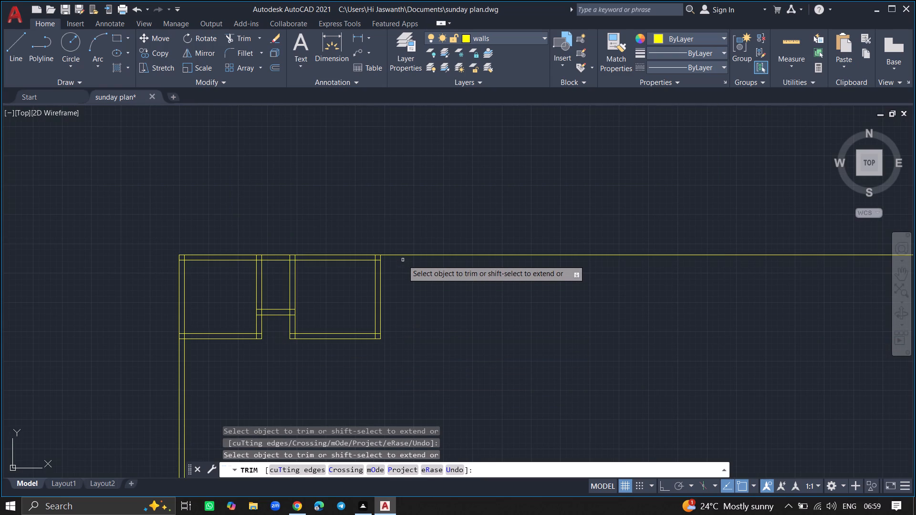
{"action": "left_click", "coordinate": [404, 256]}
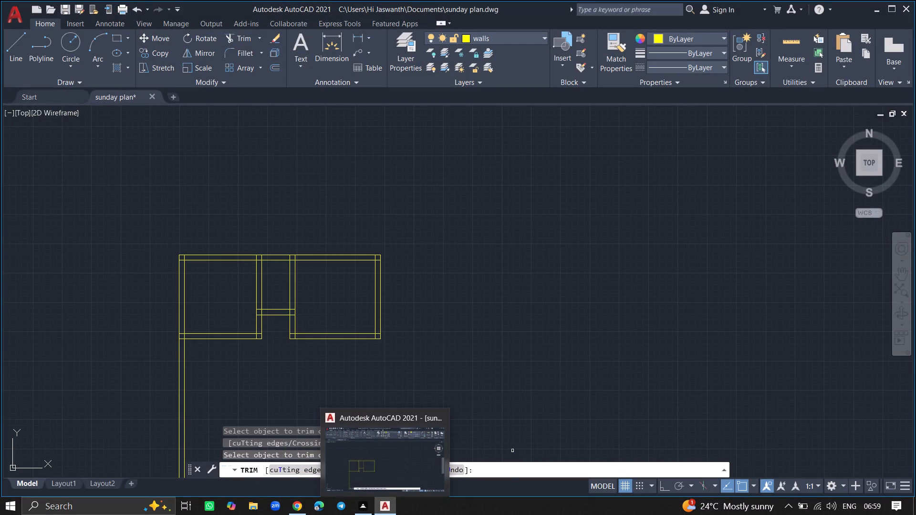
{"action": "key", "text": "Return"}
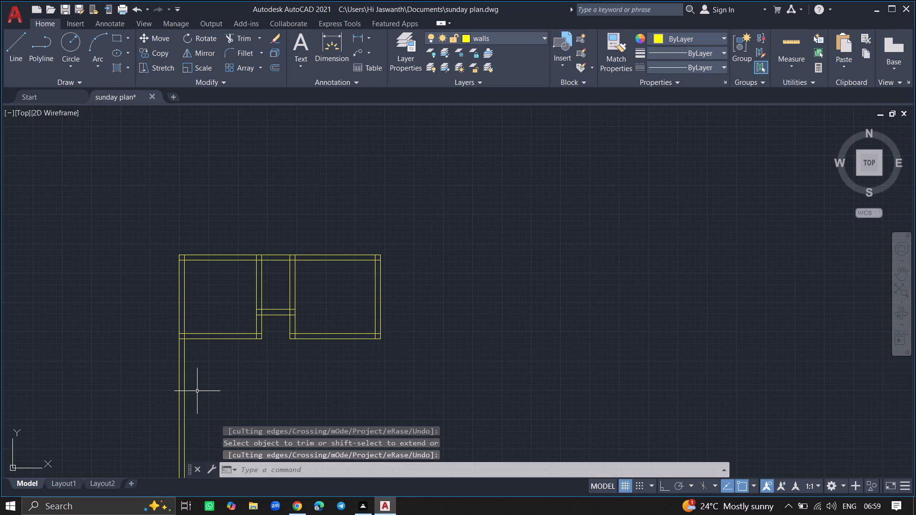
Offset the inner line of the left outer wall 10'3" to the right to mark the width of the room below the first.
{"action": "type", "text": "offset"}
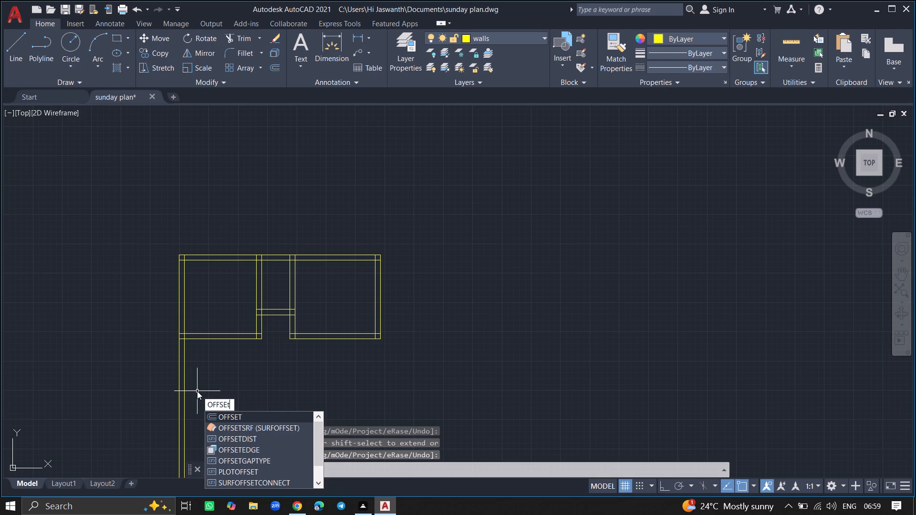
{"action": "key", "text": "Return"}
{"action": "scroll", "coordinate": [197, 391], "scroll_direction": "up", "scroll_amount": 2, "text": "ctrl"}
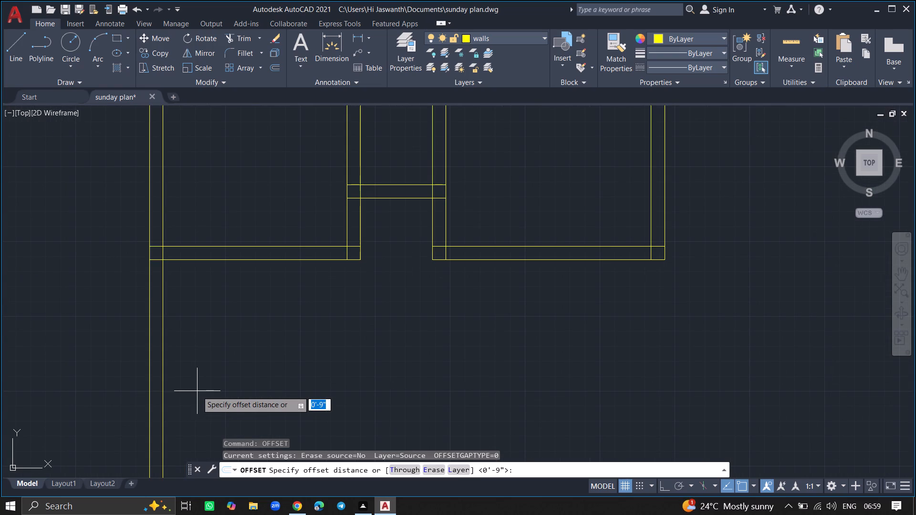
{"action": "key", "text": "1"}
{"action": "type", "text": "0'3"}
{"action": "key", "text": "shift+quotedbl"}
{"action": "key", "text": "Return"}
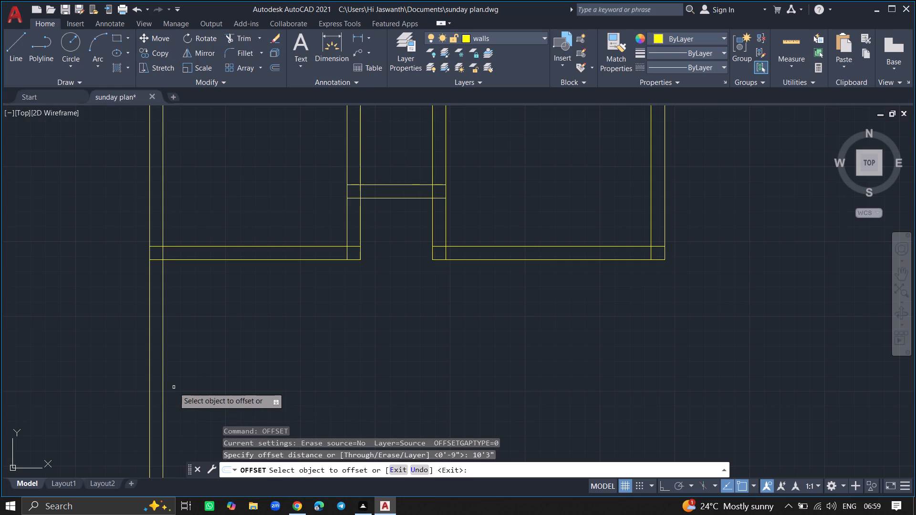
{"action": "left_click", "coordinate": [163, 380]}
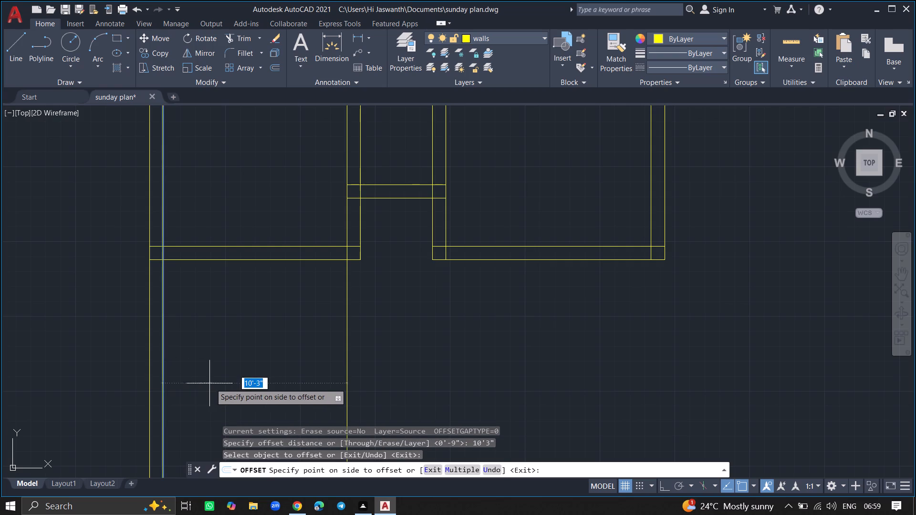
{"action": "left_click", "coordinate": [216, 383]}
{"action": "key", "text": "Return"}
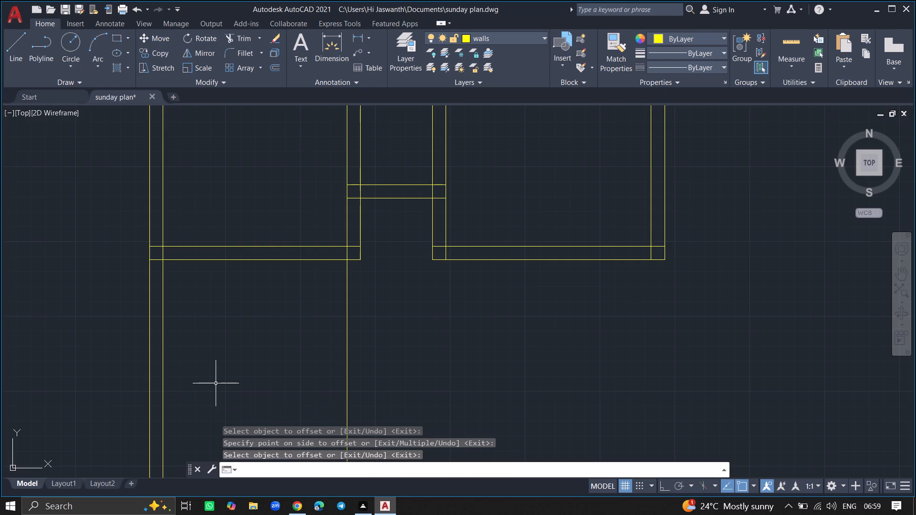
Offset the new vertical line 9" to the right to give the fourth room's right wall its thickness.
{"action": "type", "text": "offset"}
{"action": "key", "text": "Return"}
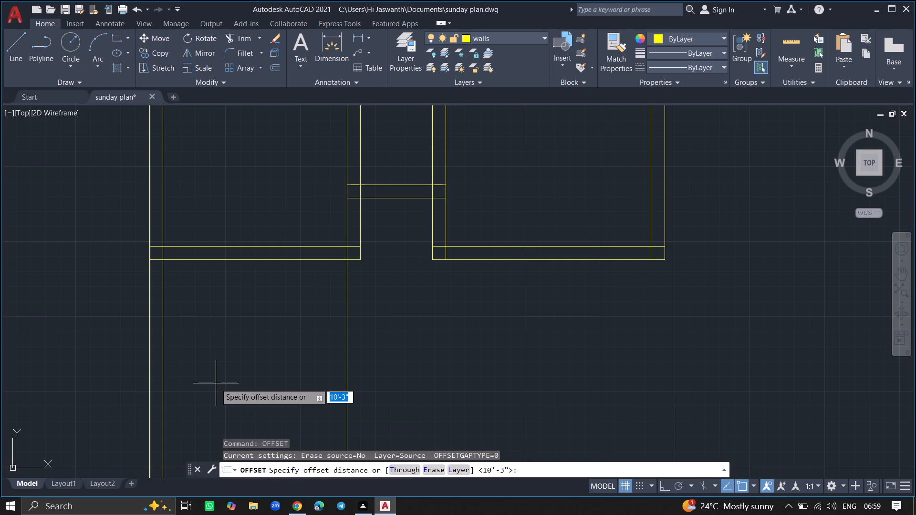
{"action": "key", "text": "9"}
{"action": "key", "text": "shift+quotedbl"}
{"action": "key", "text": "Return"}
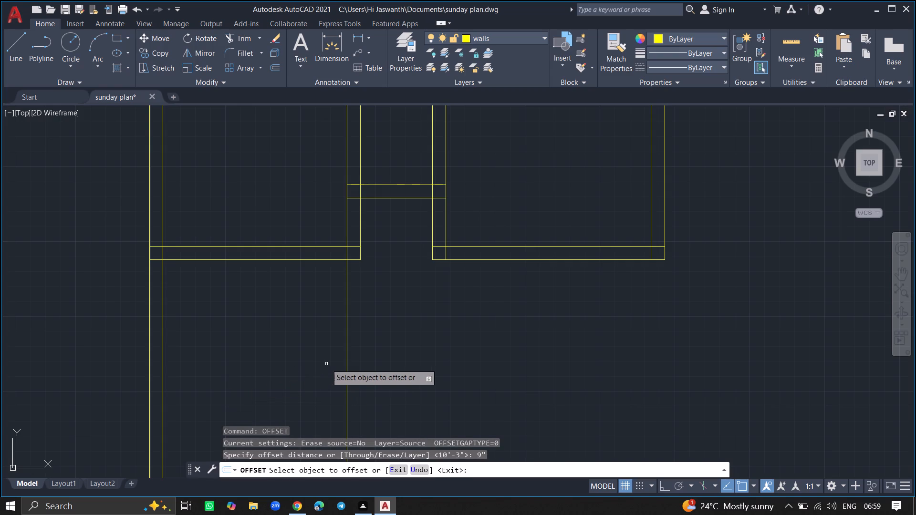
{"action": "left_click", "coordinate": [348, 362]}
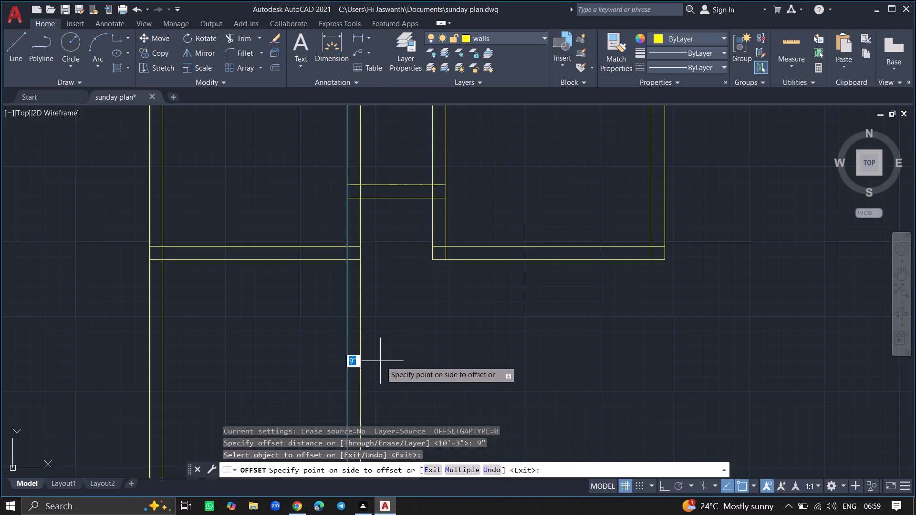
{"action": "left_click", "coordinate": [385, 361]}
{"action": "key", "text": "Return"}
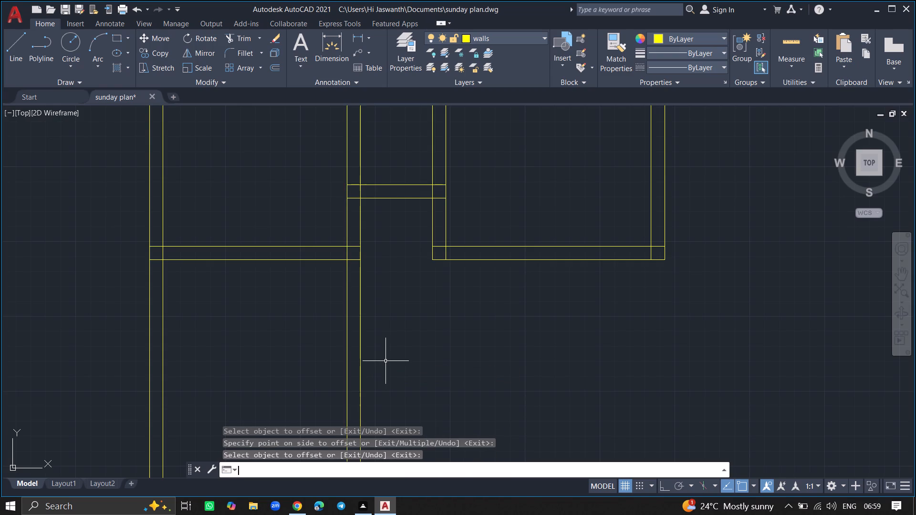
Offset the lower line of the first room's bottom wall 14'3" downward to mark the fourth room's depth.
{"action": "type", "text": "off"}
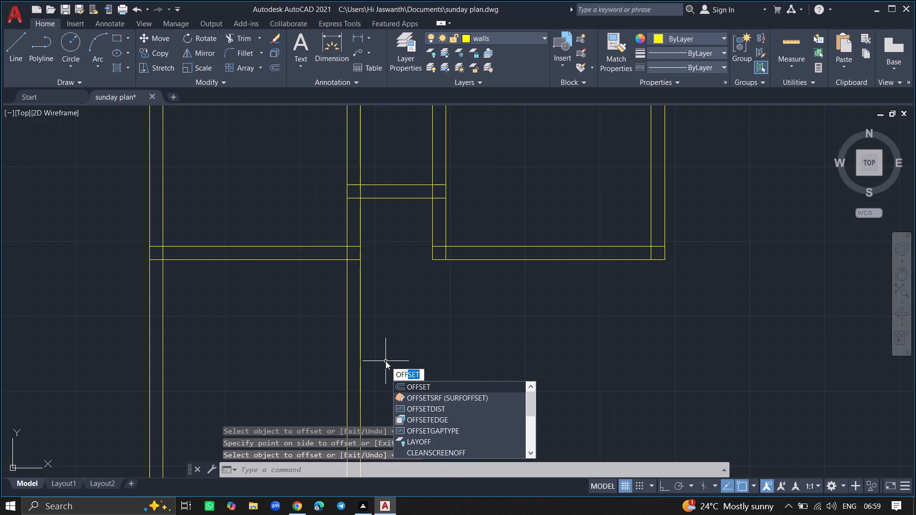
{"action": "left_click", "coordinate": [407, 385]}
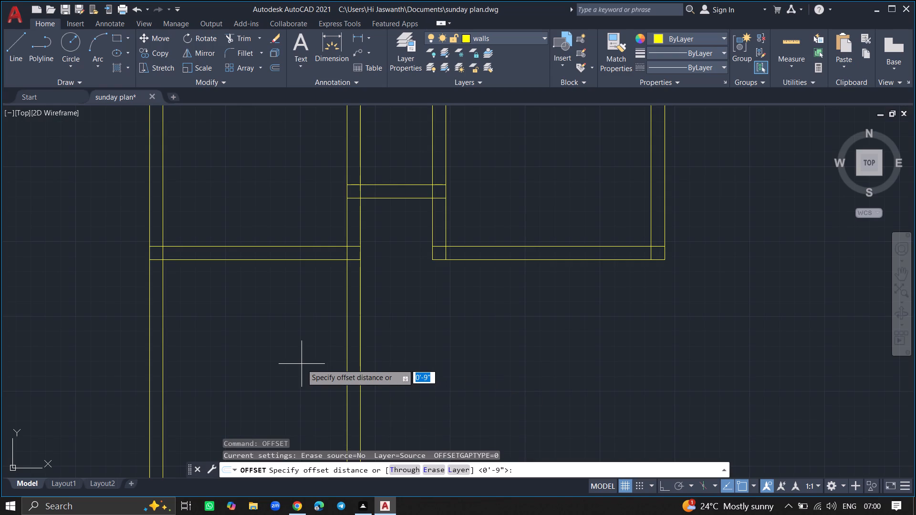
{"action": "type", "text": "14"}
{"action": "key", "text": "apostrophe"}
{"action": "key", "text": "3"}
{"action": "key", "text": "shift+quotedbl"}
{"action": "key", "text": "Return"}
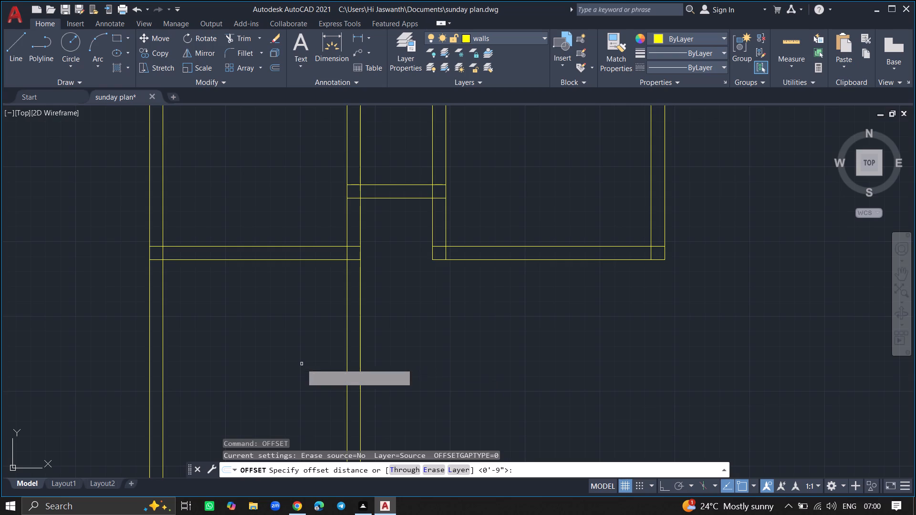
{"action": "left_click", "coordinate": [260, 259]}
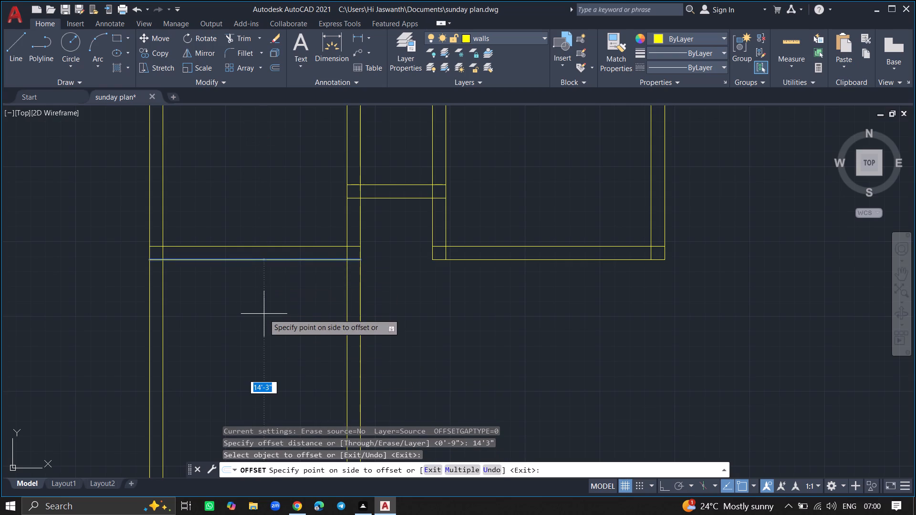
{"action": "left_click", "coordinate": [264, 314]}
{"action": "scroll", "coordinate": [264, 314], "scroll_direction": "down", "scroll_amount": 3, "text": "ctrl"}
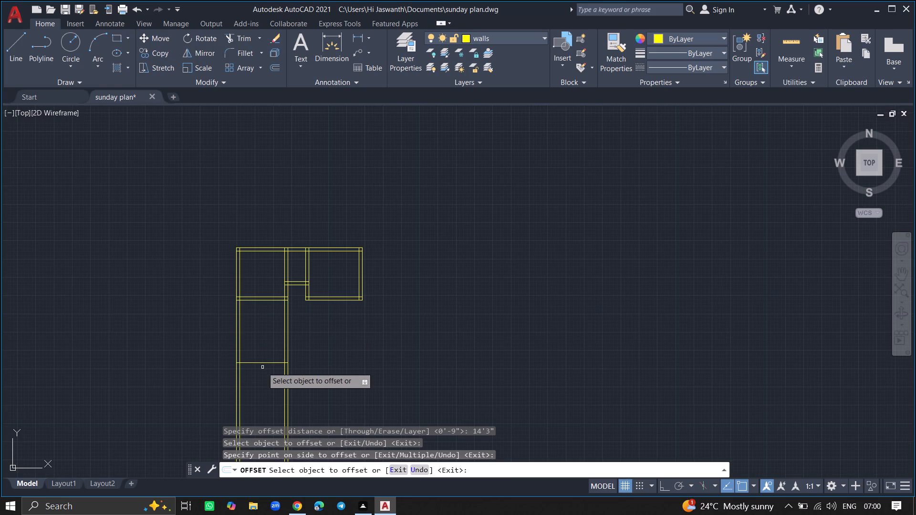
{"action": "scroll", "coordinate": [262, 370], "scroll_direction": "up", "scroll_amount": 5, "text": "ctrl"}
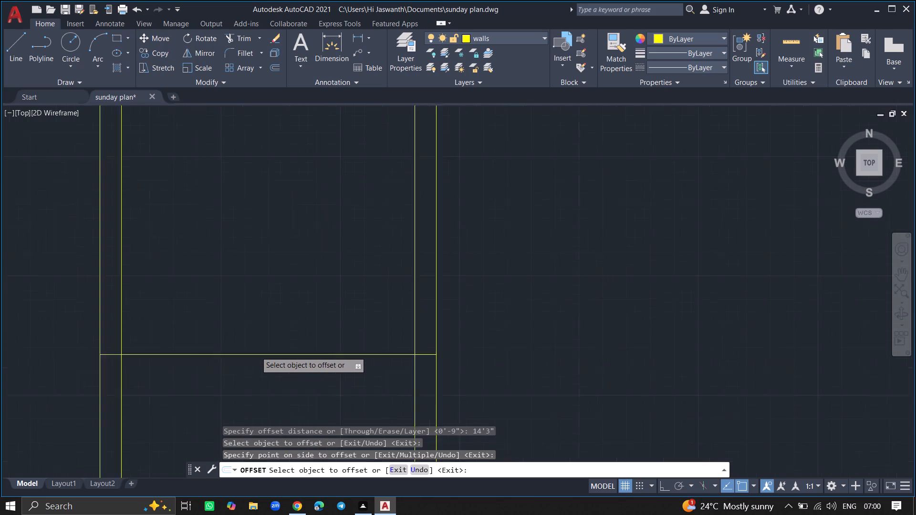
{"action": "scroll", "coordinate": [256, 351], "scroll_direction": "up", "scroll_amount": 2, "text": "ctrl"}
{"action": "scroll", "coordinate": [255, 351], "scroll_direction": "down", "scroll_amount": 2, "text": "ctrl"}
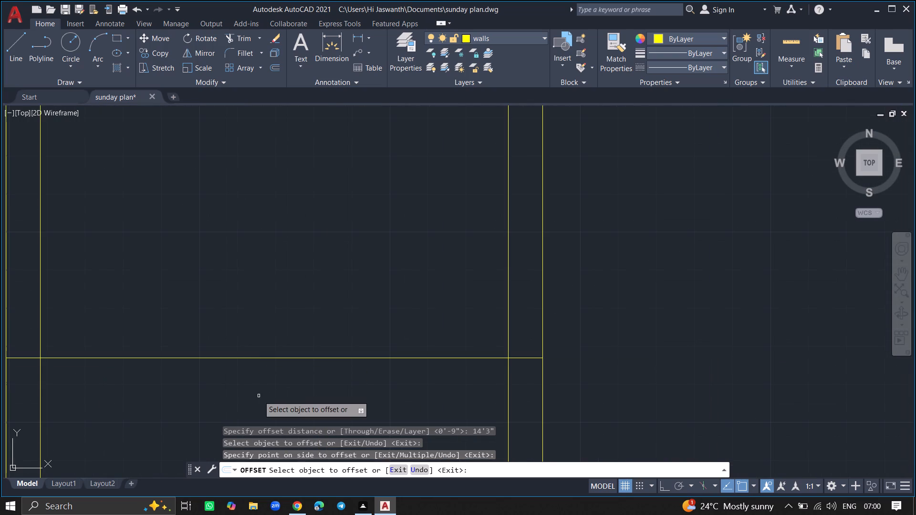
{"action": "key", "text": "Return"}
Offset the fourth room's new bottom line 9" downward to give its bottom wall thickness.
{"action": "key", "text": "o"}
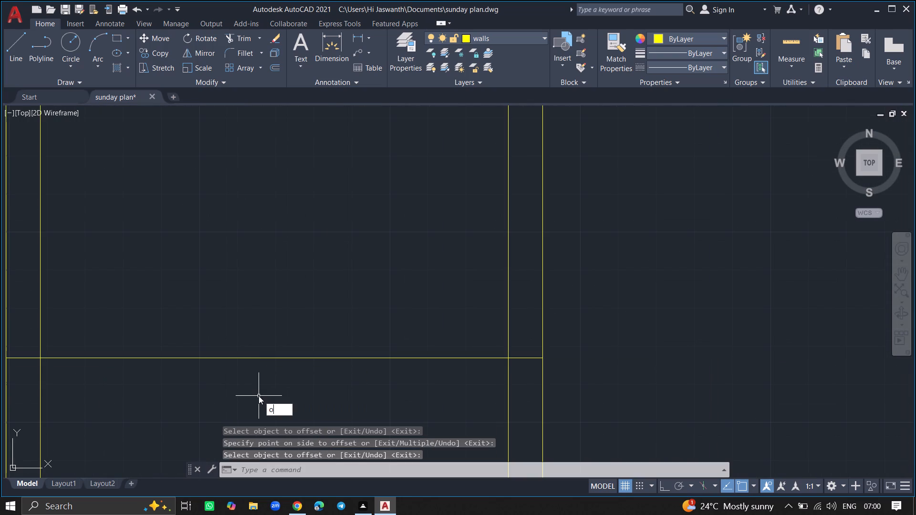
{"action": "type", "text": "ff"}
{"action": "type", "text": "set"}
{"action": "key", "text": "Return"}
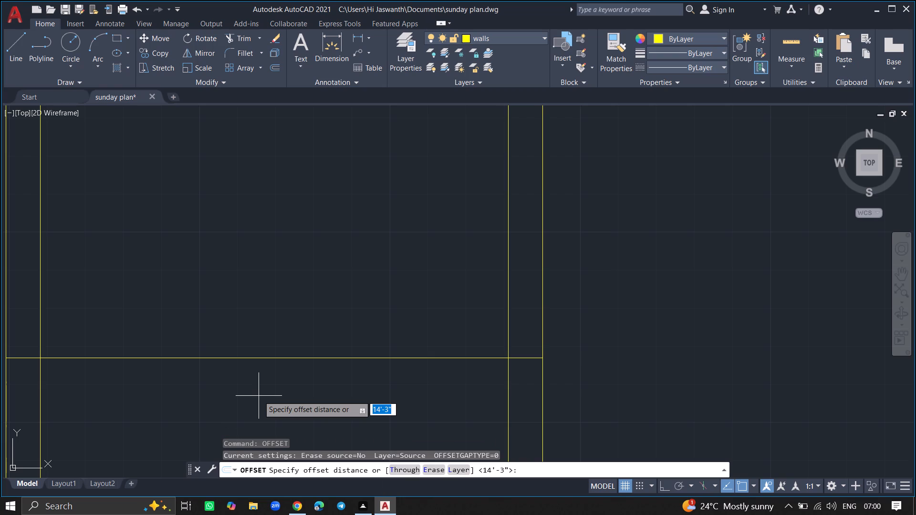
{"action": "key", "text": "9"}
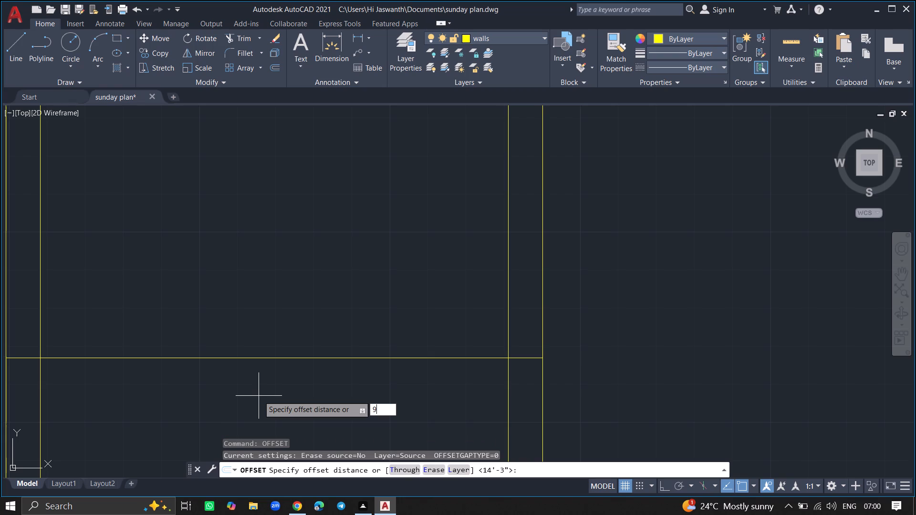
{"action": "key", "text": "shift+quotedbl"}
{"action": "key", "text": "Return"}
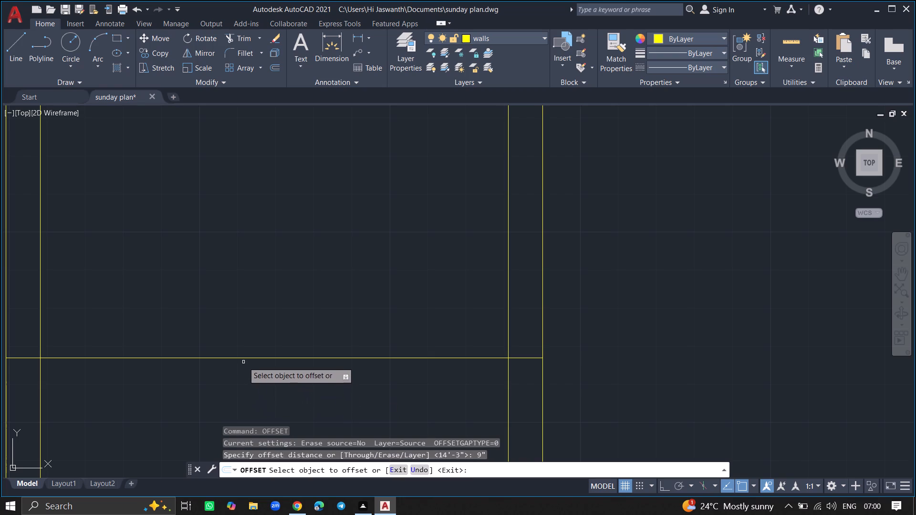
{"action": "left_click_drag", "start_coordinate": [243, 358], "coordinate": [252, 398]}
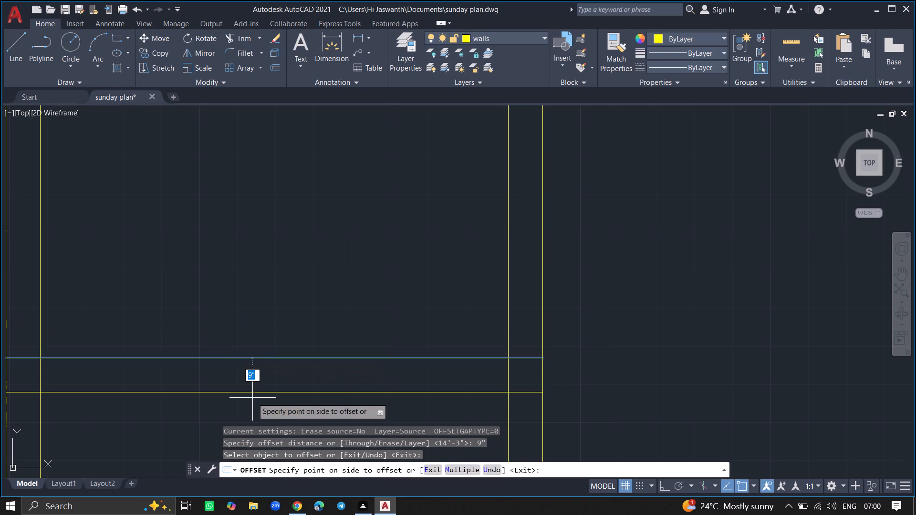
{"action": "left_click", "coordinate": [252, 398]}
{"action": "key", "text": "Return"}
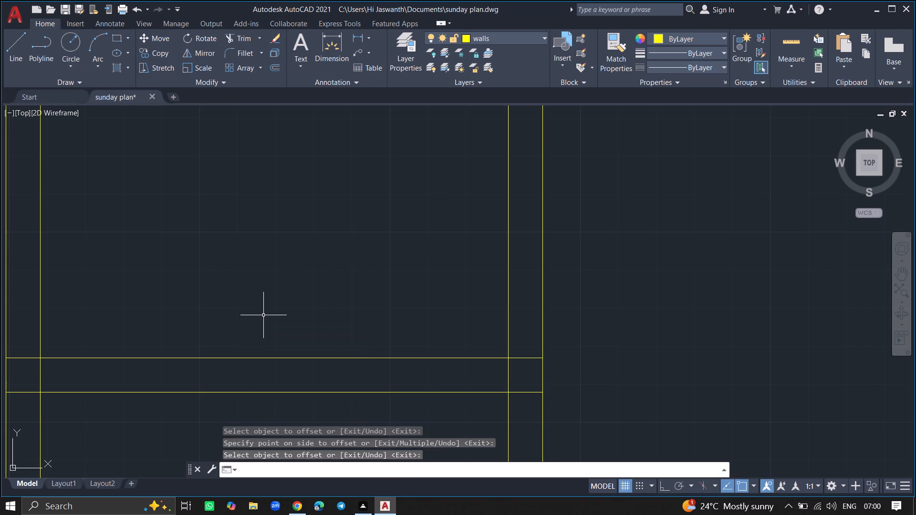
Trim the two right wall lines of the fourth room that extend below its bottom wall.
{"action": "scroll", "coordinate": [263, 315], "scroll_direction": "down", "scroll_amount": 7, "text": "ctrl"}
{"action": "scroll", "coordinate": [264, 326], "scroll_direction": "up", "scroll_amount": 4, "text": "ctrl"}
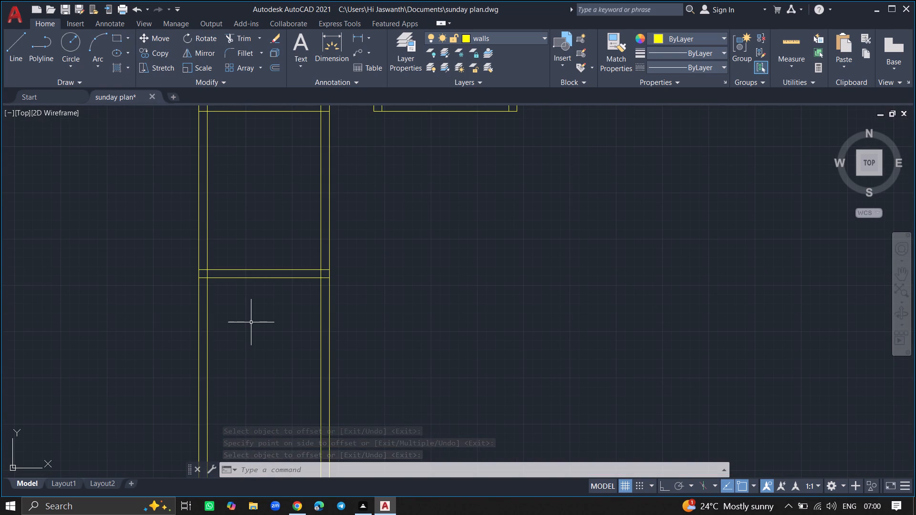
{"action": "type", "text": "tr"}
{"action": "type", "text": "im"}
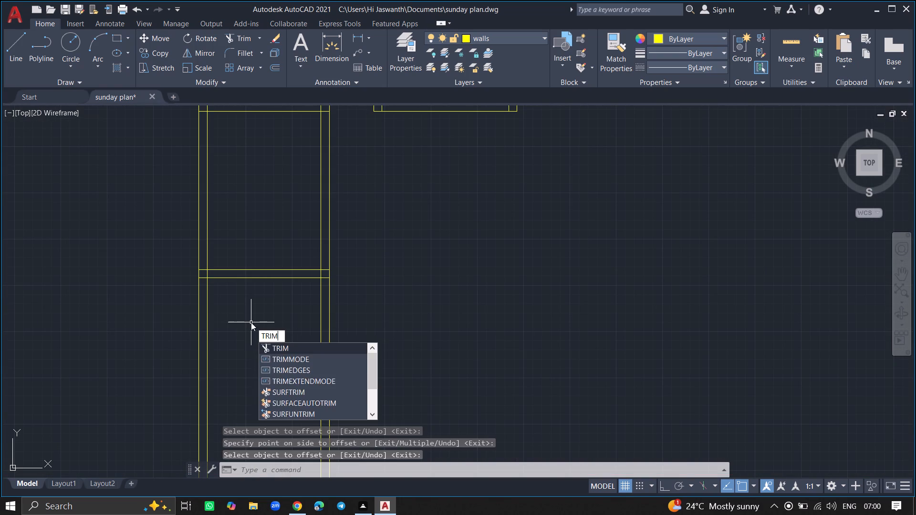
{"action": "key", "text": "Return"}
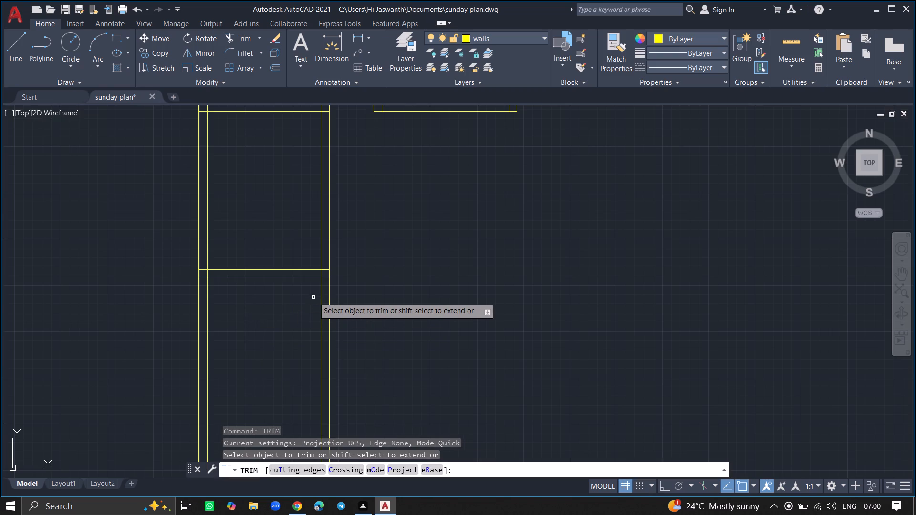
{"action": "left_click", "coordinate": [346, 315]}
{"action": "left_click", "coordinate": [288, 329]}
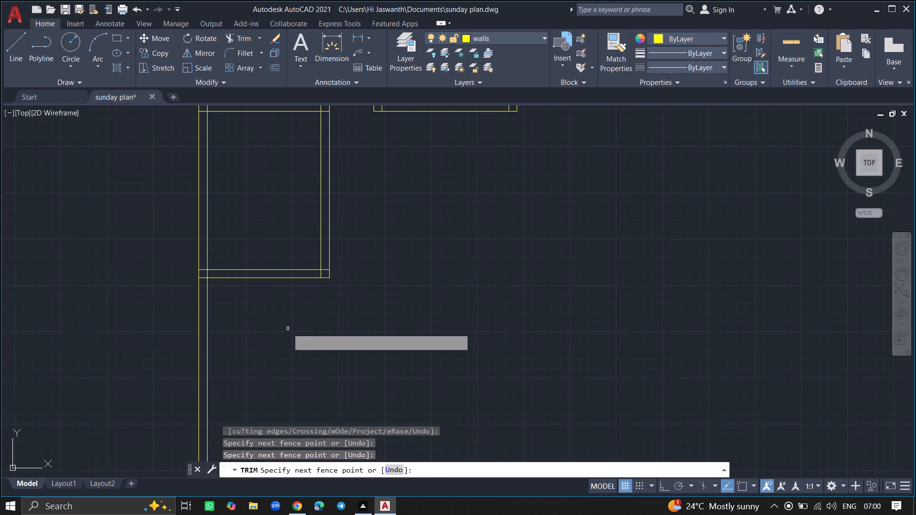
{"action": "key", "text": "Return"}
With Ortho on, draw a vertical line about 30' long straight down from the third room's lower-right outer corner.
{"action": "scroll", "coordinate": [288, 329], "scroll_direction": "down", "scroll_amount": 2, "text": "ctrl"}
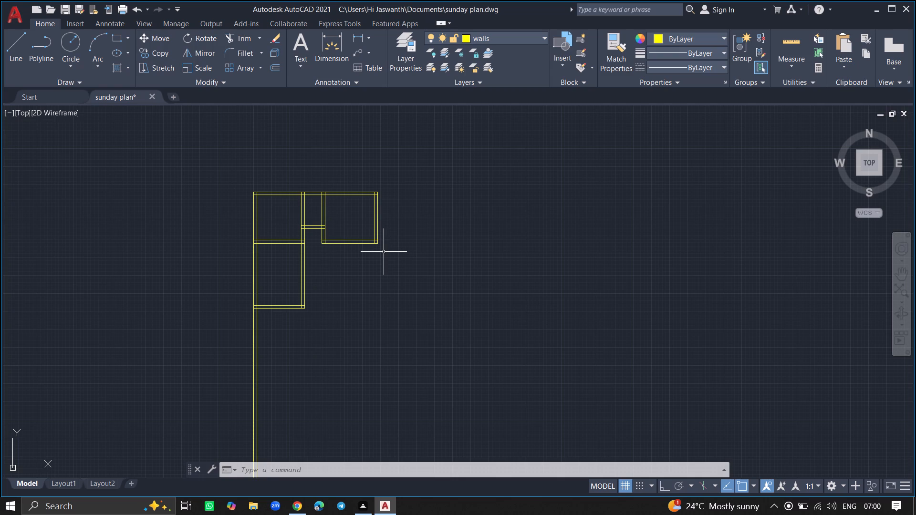
{"action": "scroll", "coordinate": [372, 282], "scroll_direction": "up", "scroll_amount": 1, "text": "ctrl"}
{"action": "key", "text": "l"}
{"action": "key", "text": "Return"}
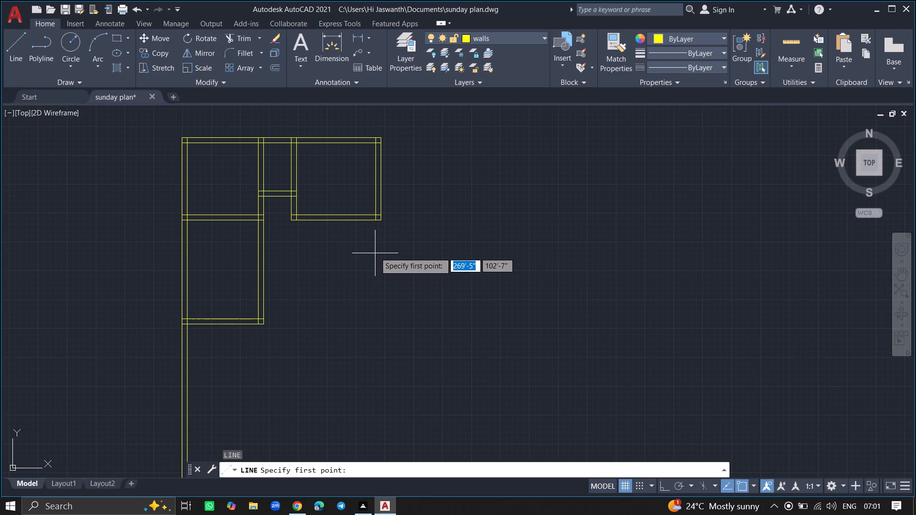
{"action": "scroll", "coordinate": [381, 239], "scroll_direction": "up", "scroll_amount": 4, "text": "ctrl"}
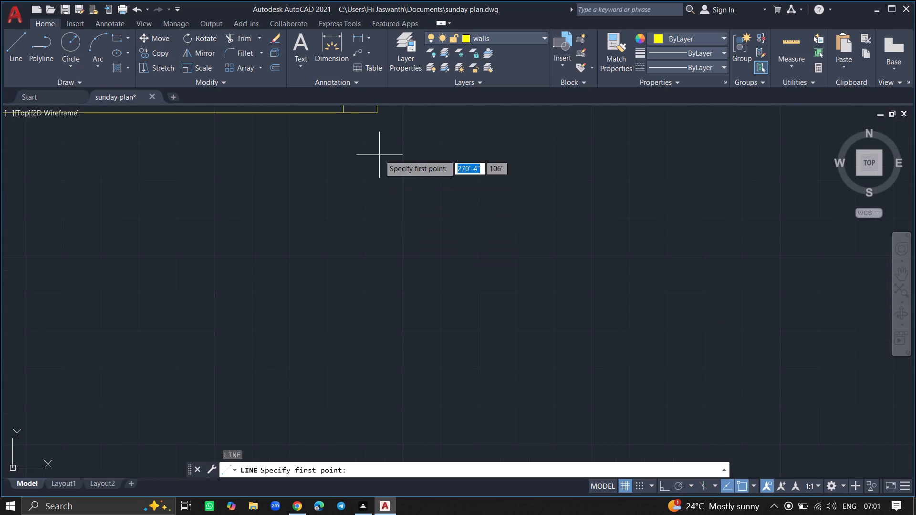
{"action": "left_click_drag", "start_coordinate": [376, 111], "coordinate": [395, 370]}
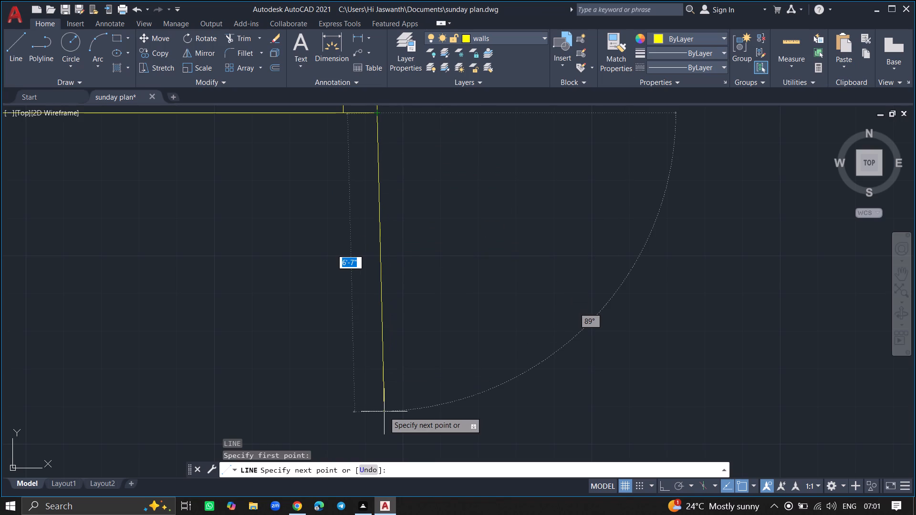
{"action": "key", "text": "F8"}
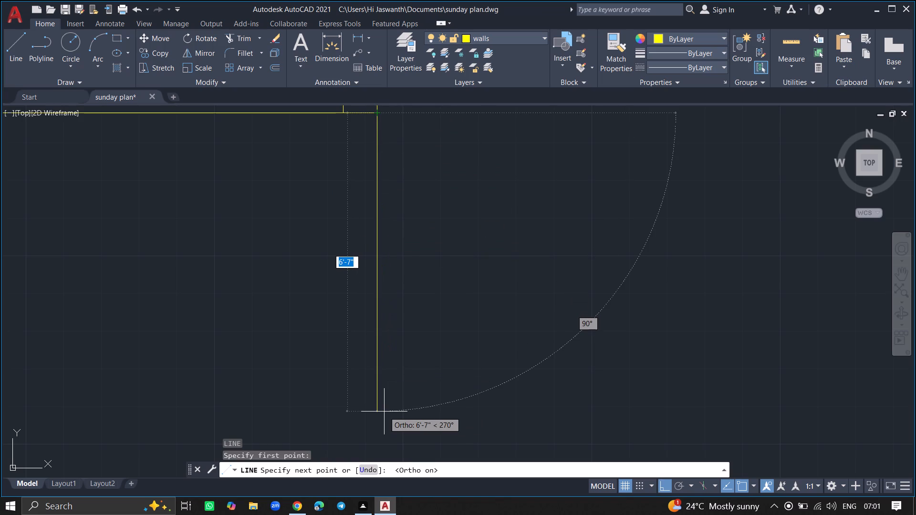
{"action": "scroll", "coordinate": [381, 462], "scroll_direction": "down", "scroll_amount": 5, "text": "ctrl"}
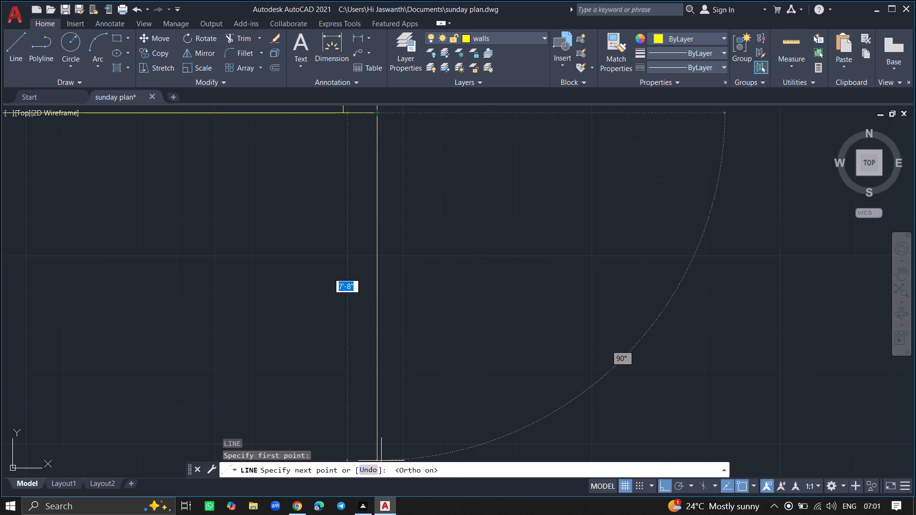
{"action": "scroll", "coordinate": [384, 440], "scroll_direction": "down", "scroll_amount": 7, "text": "ctrl"}
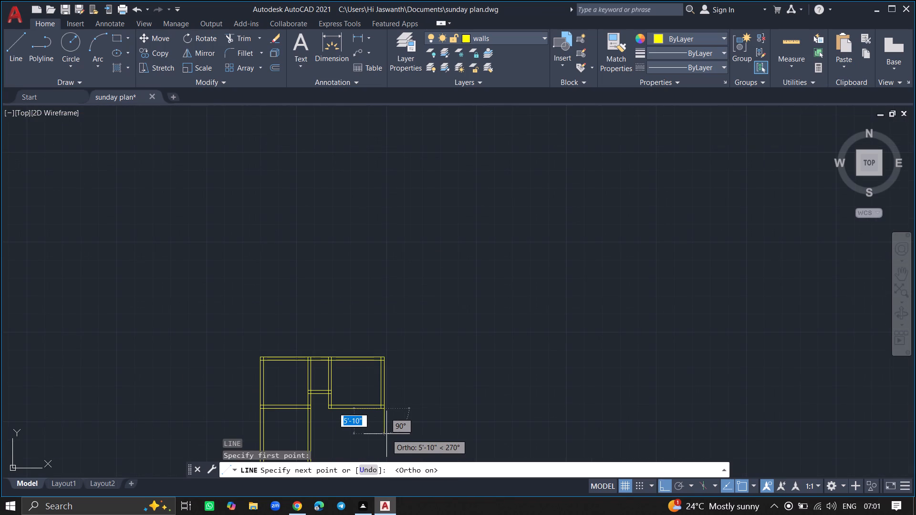
{"action": "scroll", "coordinate": [386, 434], "scroll_direction": "down", "scroll_amount": 3, "text": "ctrl"}
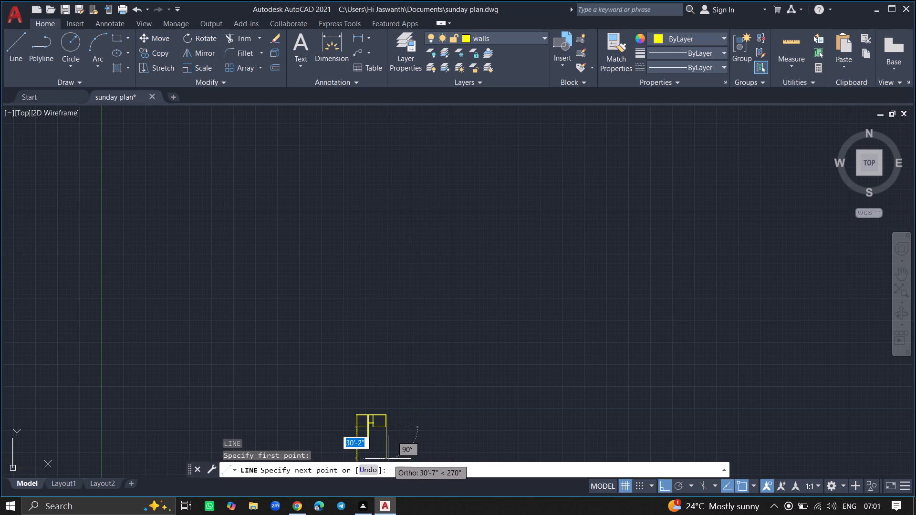
{"action": "left_click", "coordinate": [387, 459]}
{"action": "key", "text": "Return"}
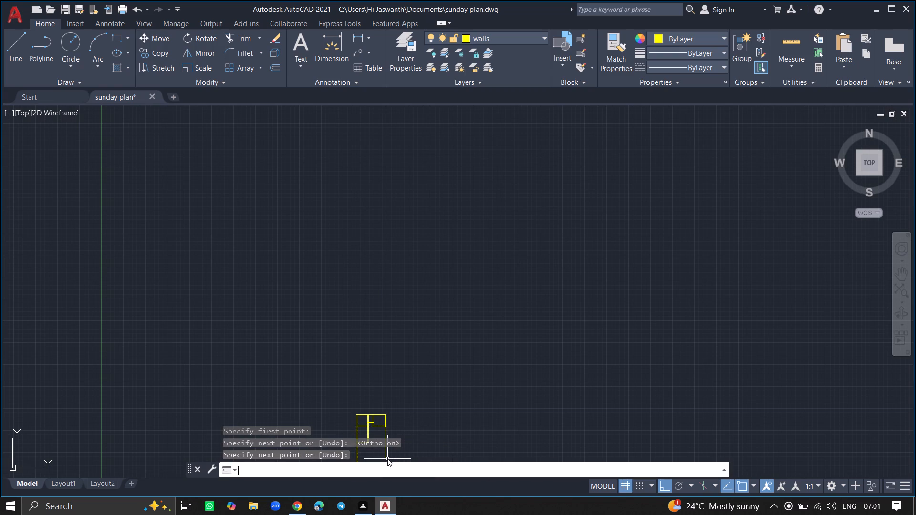
Offset the new vertical line below the third room 9" to the left, giving the right outer wall its thickness.
{"action": "scroll", "coordinate": [392, 393], "scroll_direction": "down", "scroll_amount": 6, "text": "ctrl"}
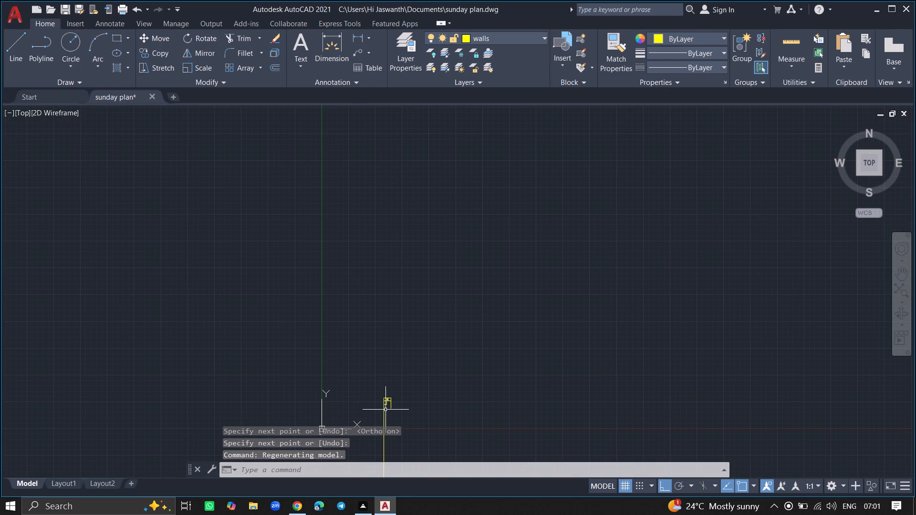
{"action": "scroll", "coordinate": [385, 410], "scroll_direction": "up", "scroll_amount": 7, "text": "ctrl"}
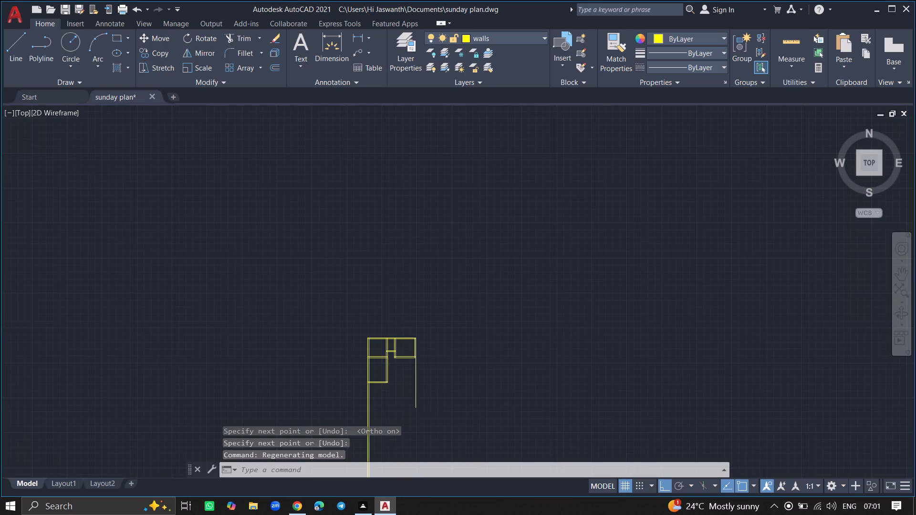
{"action": "scroll", "coordinate": [402, 398], "scroll_direction": "up", "scroll_amount": 2, "text": "ctrl"}
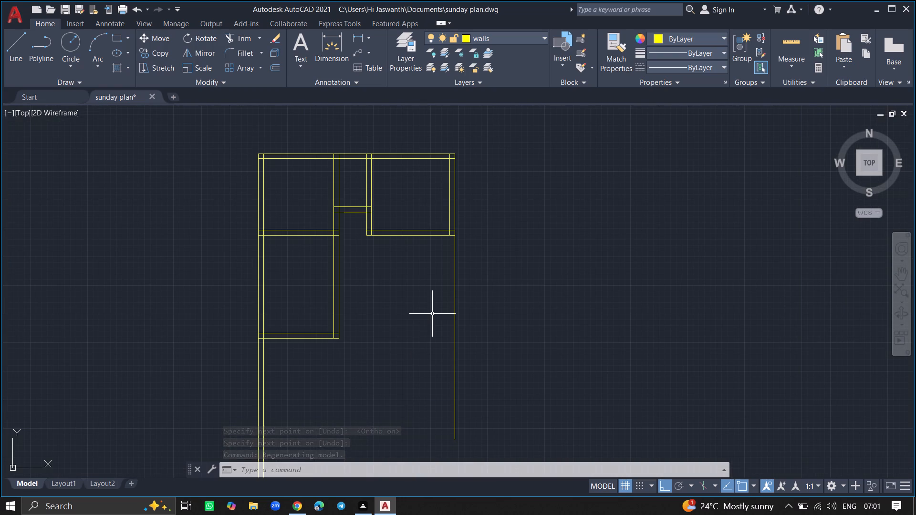
{"action": "key", "text": "o"}
{"action": "type", "text": "ffset"}
{"action": "key", "text": "Return"}
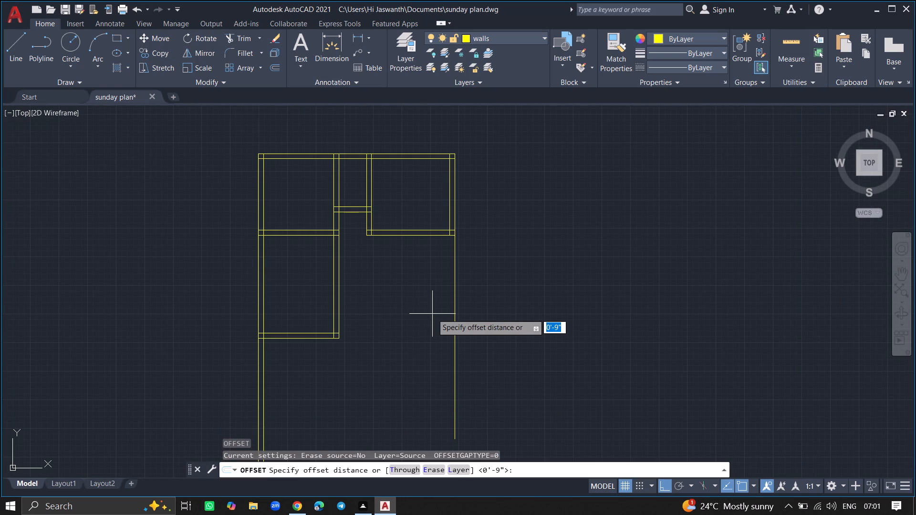
{"action": "key", "text": "Return"}
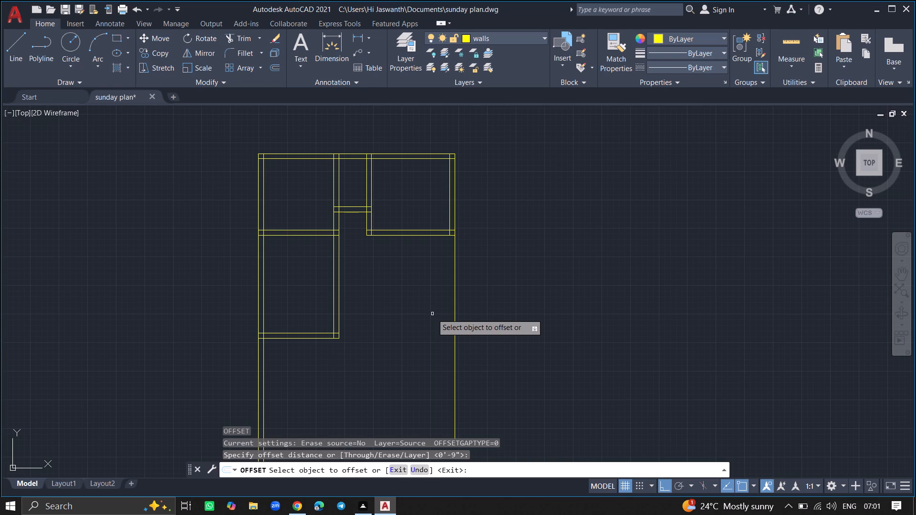
{"action": "left_click_drag", "start_coordinate": [455, 314], "coordinate": [443, 316]}
{"action": "left_click", "coordinate": [443, 316]}
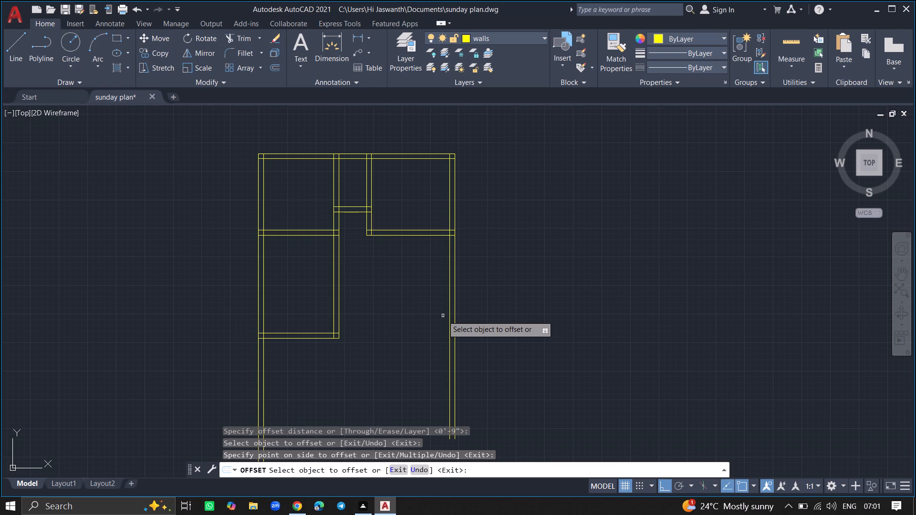
{"action": "key", "text": "Return"}
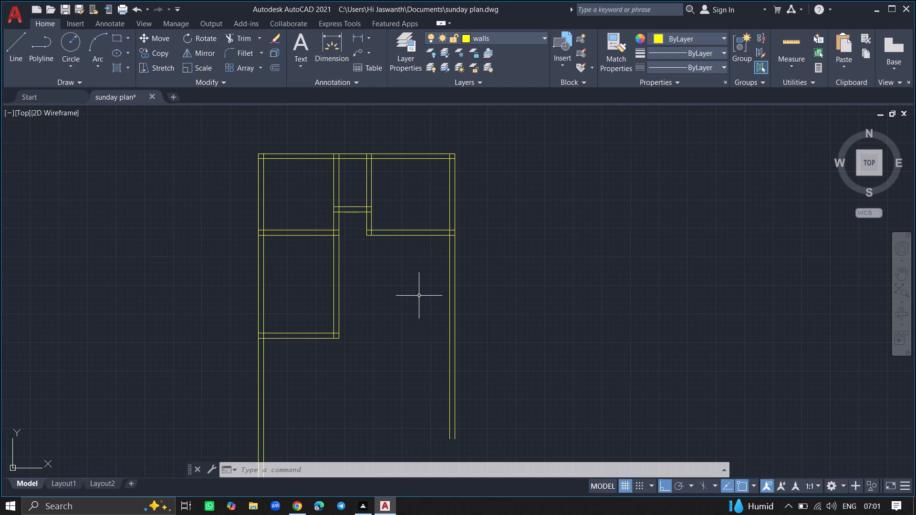
Offset the inner line of the right outer wall below the third room 5' to the left.
{"action": "type", "text": "offset"}
{"action": "key", "text": "Return"}
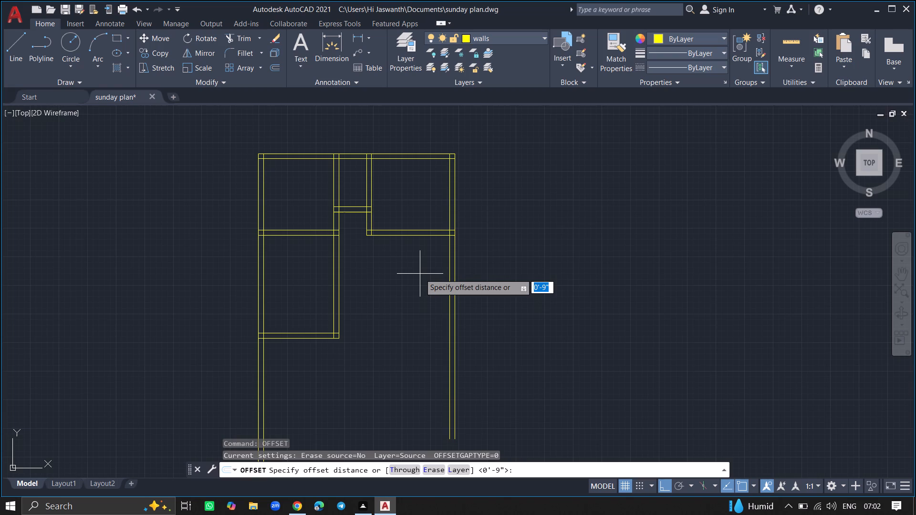
{"action": "type", "text": "5'"}
{"action": "key", "text": "Return"}
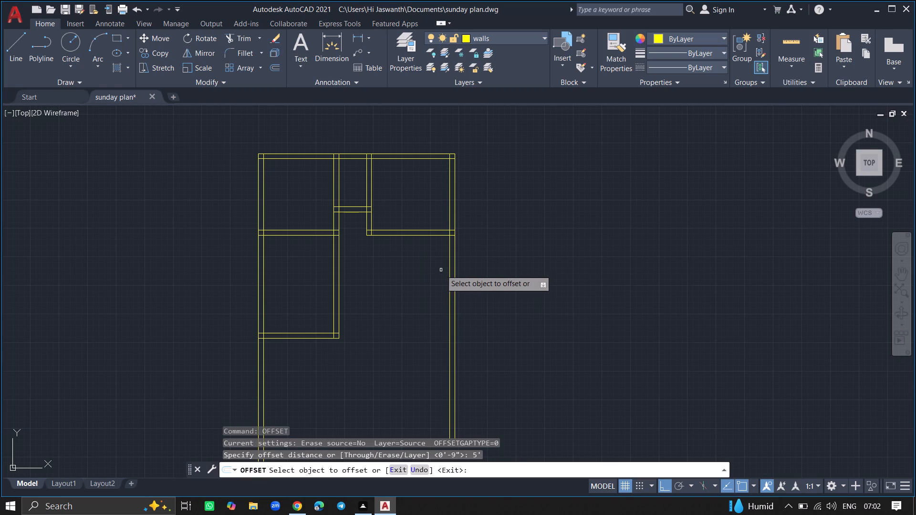
{"action": "left_click", "coordinate": [451, 270]}
{"action": "left_click", "coordinate": [406, 271]}
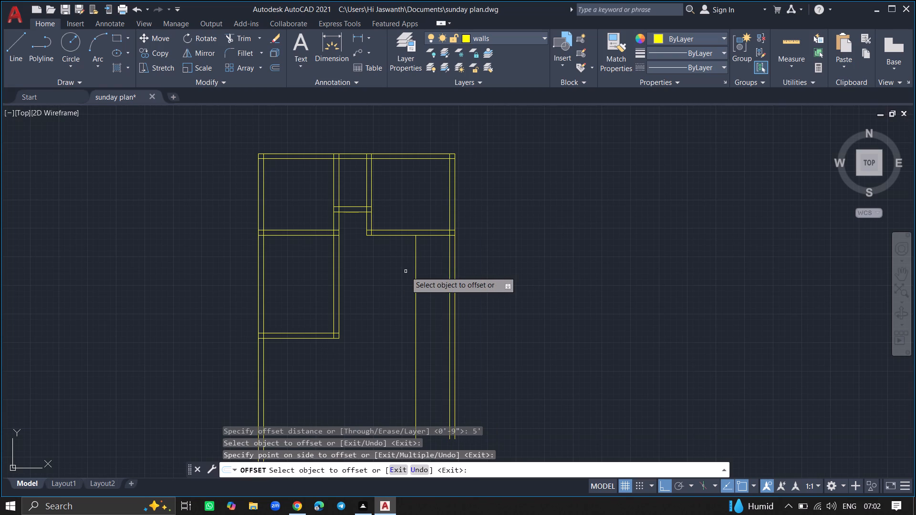
{"action": "key", "text": "Return"}
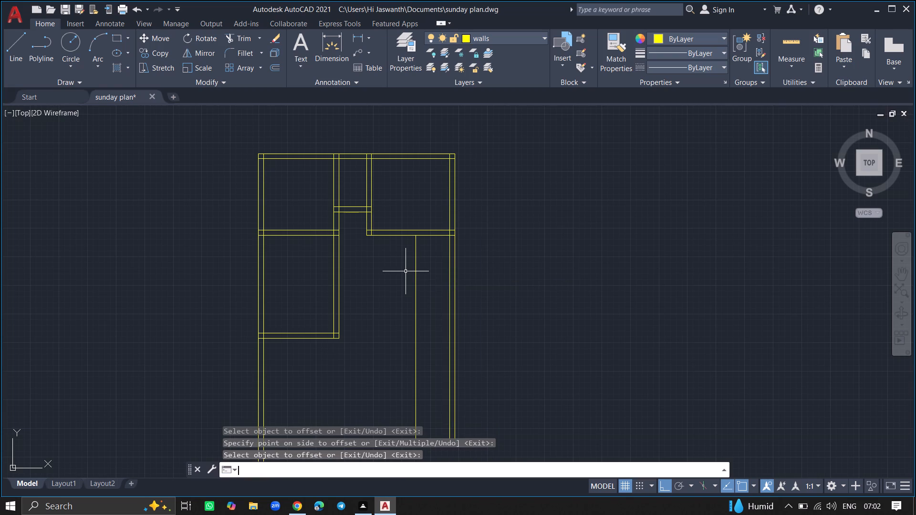
Offset the vertical line 5' inside the right outer wall 9" to the left, giving the partition below the third room its thickness.
{"action": "key", "text": "o"}
{"action": "type", "text": "ff"}
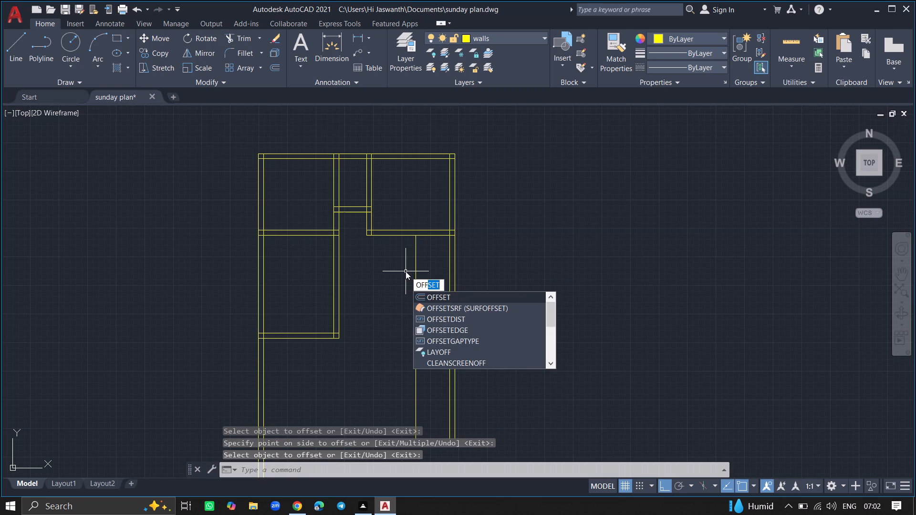
{"action": "type", "text": "set"}
{"action": "key", "text": "Return"}
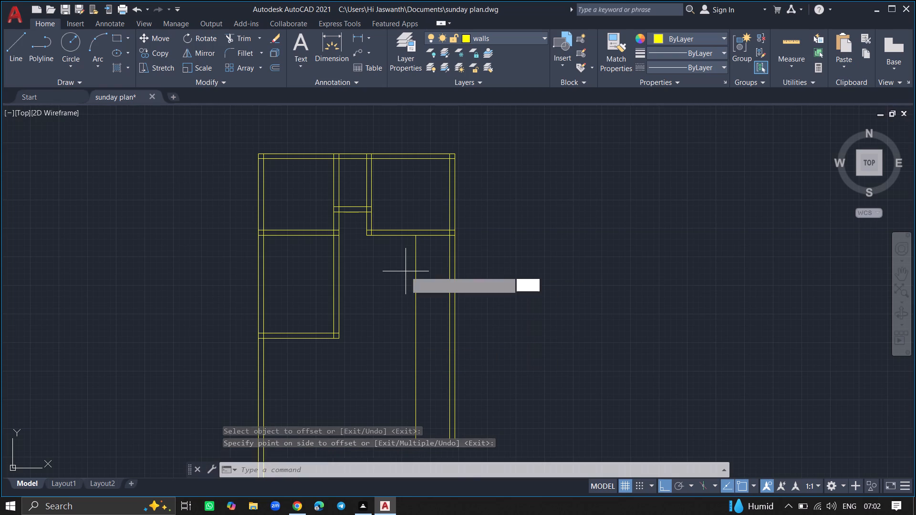
{"action": "key", "text": "9"}
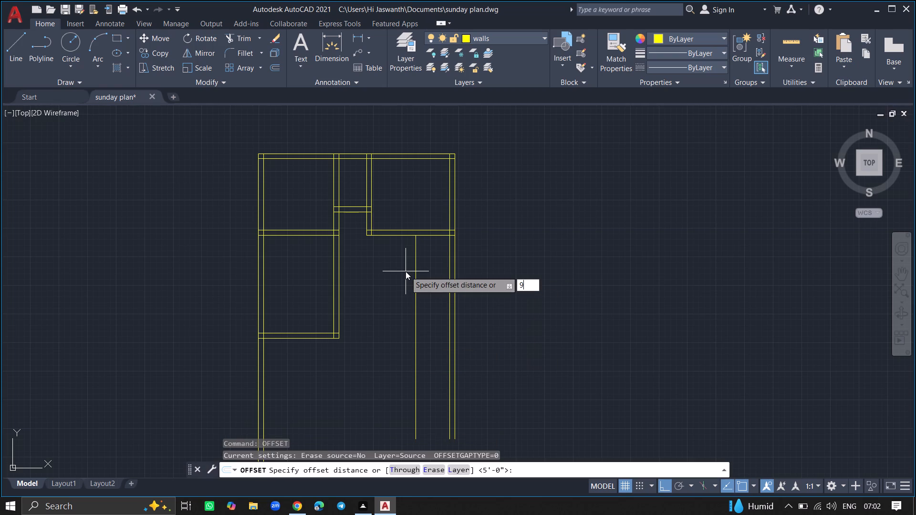
{"action": "key", "text": "shift+quotedbl"}
{"action": "key", "text": "Return"}
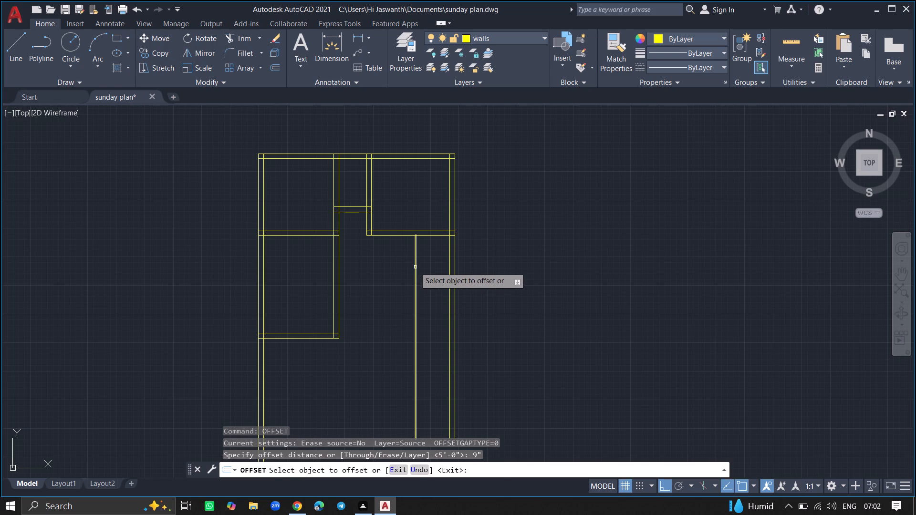
{"action": "left_click", "coordinate": [415, 267]}
{"action": "left_click", "coordinate": [379, 280]}
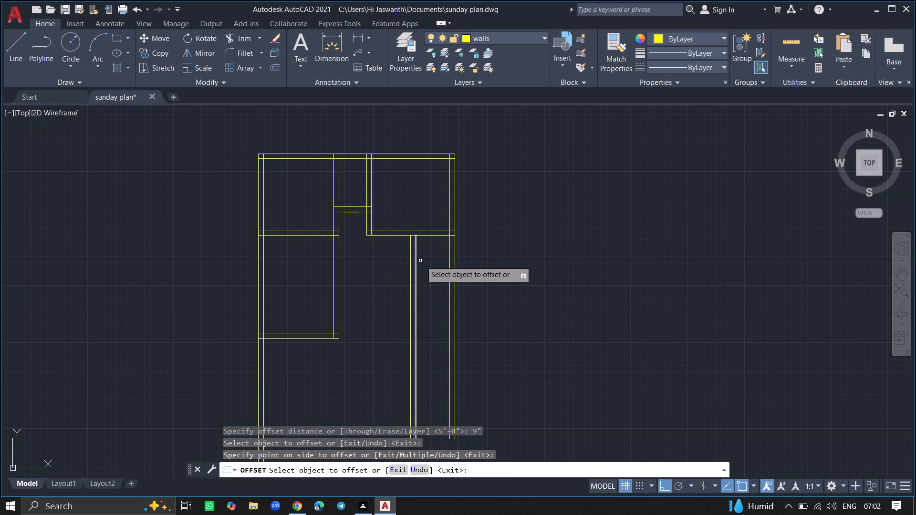
{"action": "key", "text": "Return"}
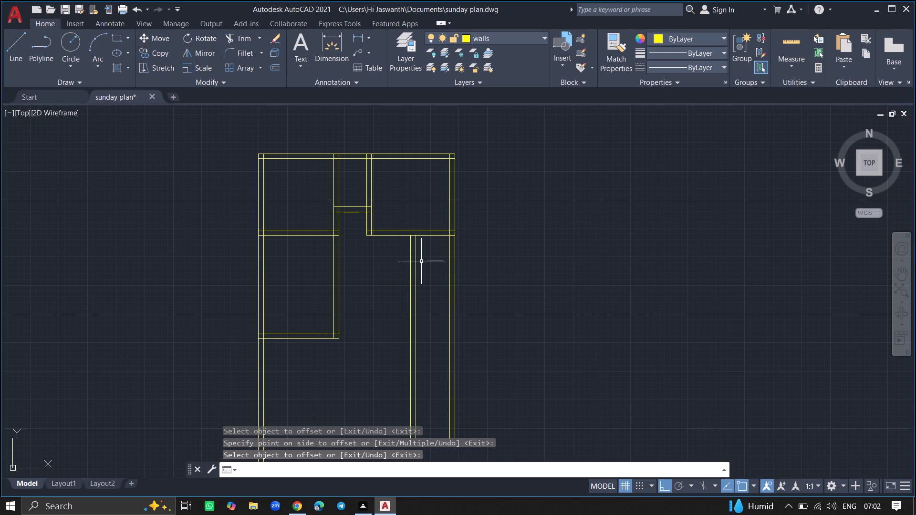
Offset the lower line of the third room's bottom wall 5'5" downward.
{"action": "key", "text": "o"}
{"action": "type", "text": "ff"}
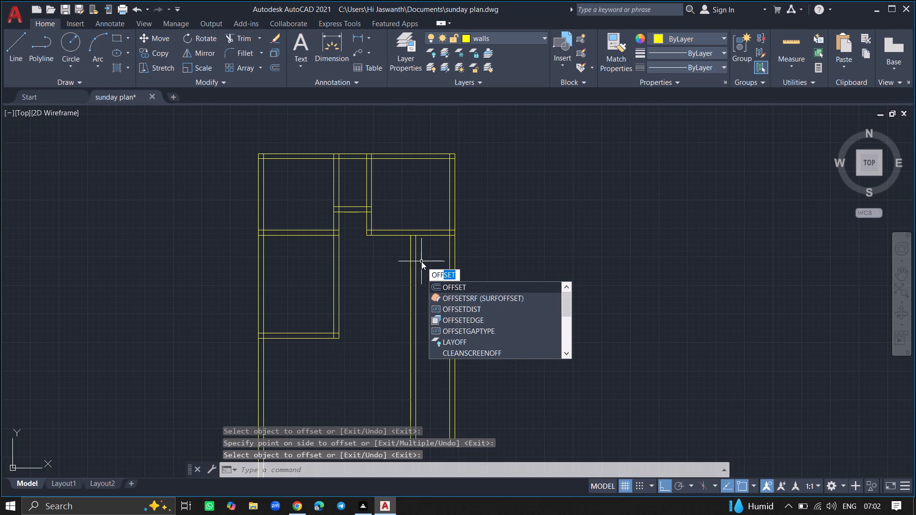
{"action": "type", "text": "set"}
{"action": "key", "text": "Return"}
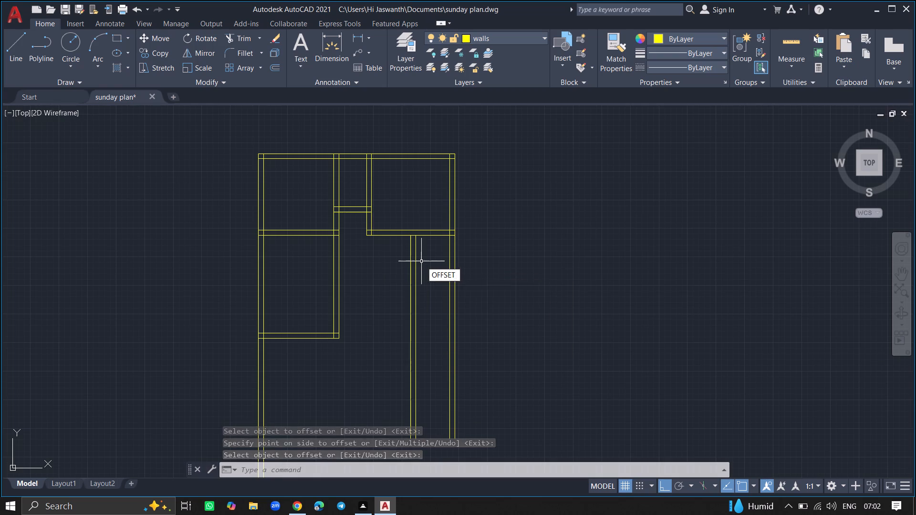
{"action": "key", "text": "5"}
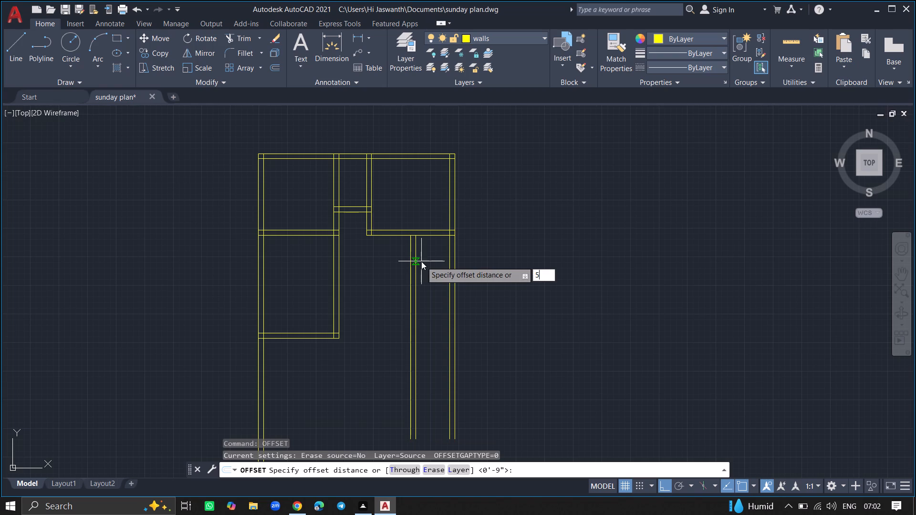
{"action": "key", "text": "apostrophe"}
{"action": "key", "text": "5"}
{"action": "key", "text": "shift+quotedbl"}
{"action": "key", "text": "Return"}
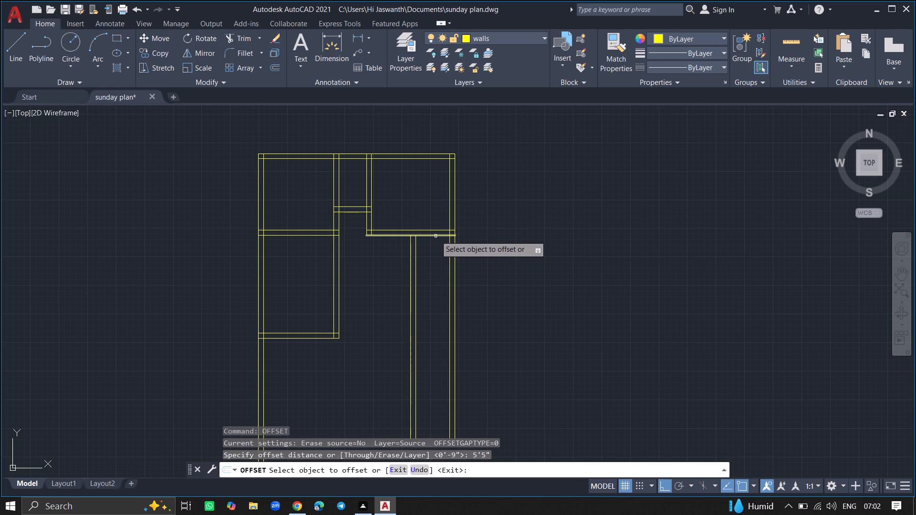
{"action": "left_click", "coordinate": [436, 236]}
{"action": "left_click", "coordinate": [432, 279]}
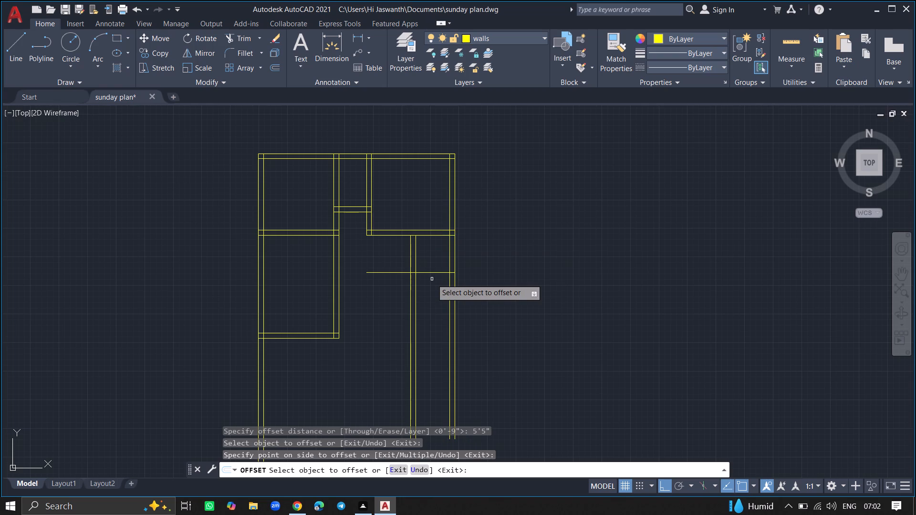
{"action": "scroll", "coordinate": [428, 268], "scroll_direction": "down", "scroll_amount": 6}
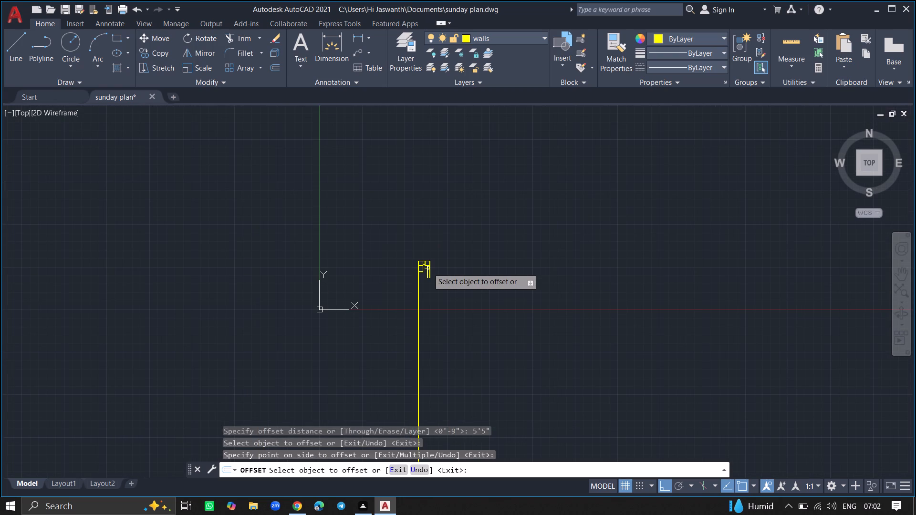
{"action": "scroll", "coordinate": [428, 266], "scroll_direction": "up", "scroll_amount": 6, "text": "ctrl"}
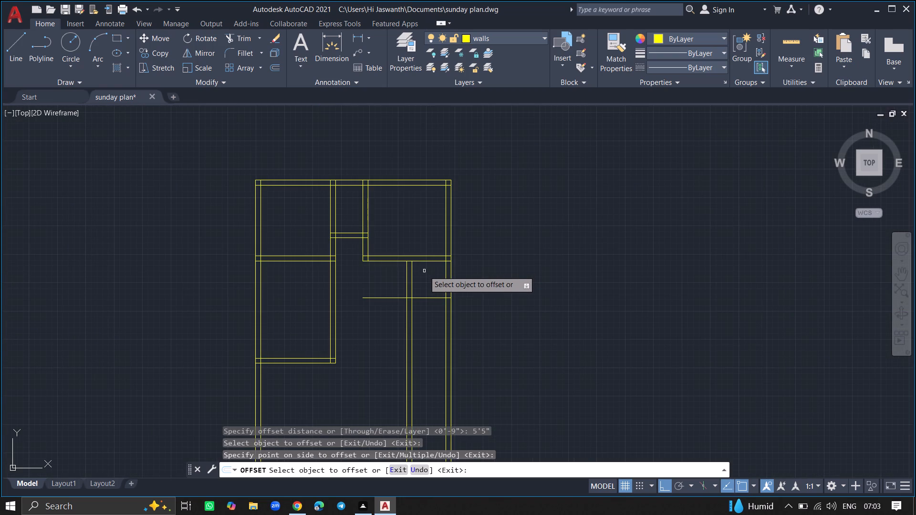
{"action": "scroll", "coordinate": [424, 271], "scroll_direction": "up", "scroll_amount": 2, "text": "ctrl"}
{"action": "key", "text": "Return"}
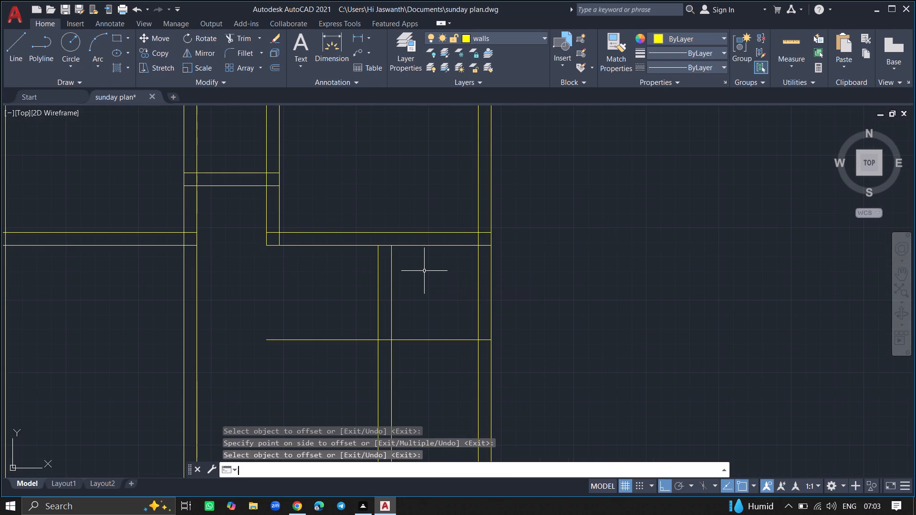
Offset the new horizontal line below the third room 9" downward to form the small room's bottom wall.
{"action": "key", "text": "o"}
{"action": "type", "text": "ff"}
{"action": "type", "text": "set"}
{"action": "key", "text": "Return"}
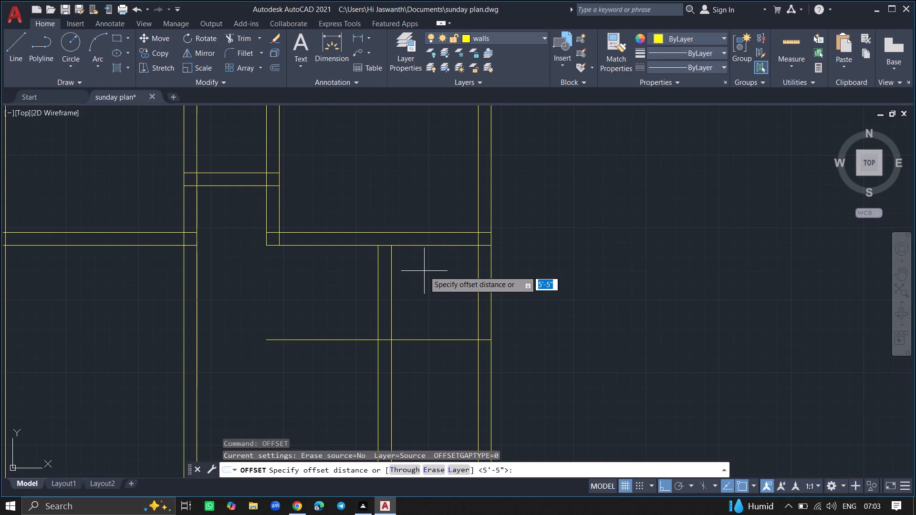
{"action": "key", "text": "9"}
{"action": "key", "text": "shift+quotedbl"}
{"action": "key", "text": "Return"}
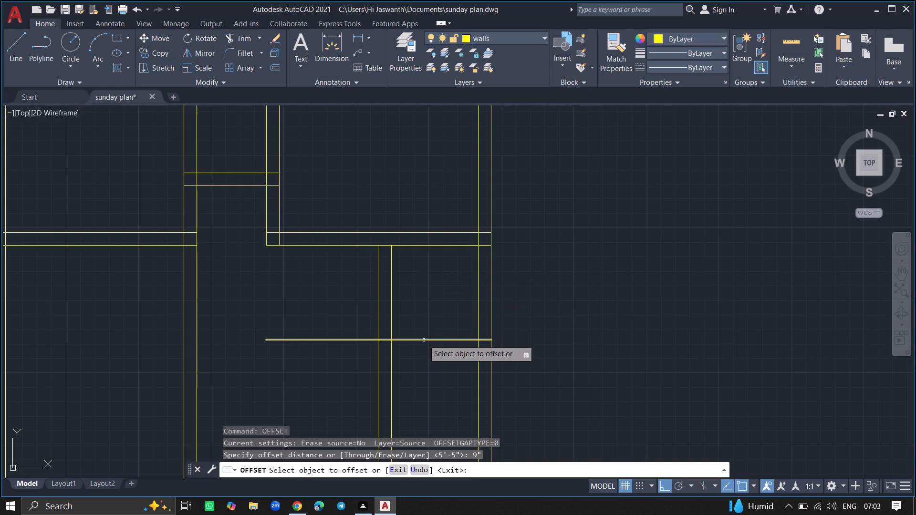
{"action": "left_click_drag", "start_coordinate": [424, 340], "coordinate": [426, 363]}
{"action": "left_click", "coordinate": [426, 363]}
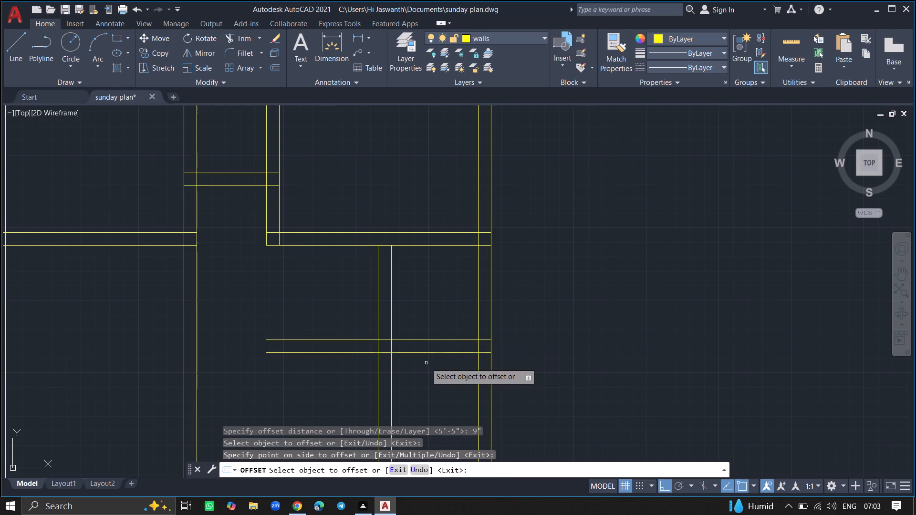
{"action": "key", "text": "Return"}
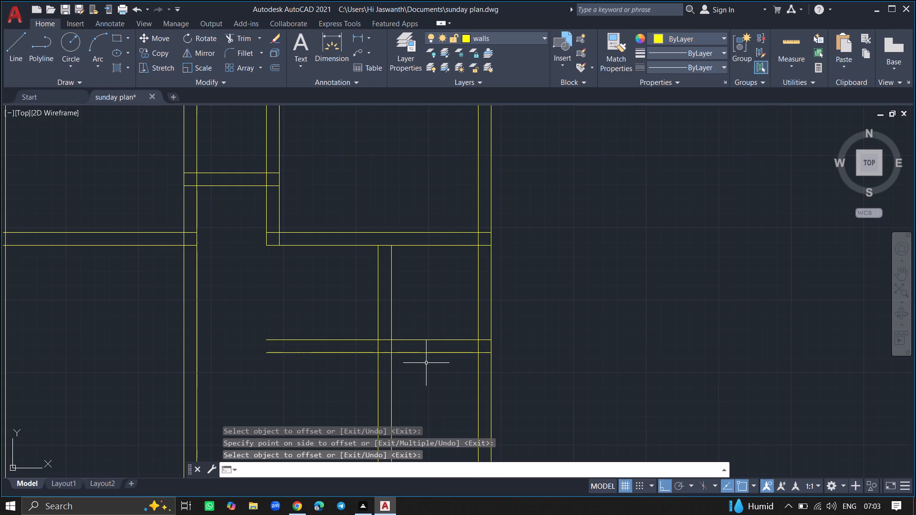
Trim both lines of the small room's bottom wall where they extend left past the vertical partition.
{"action": "type", "text": "trim"}
{"action": "key", "text": "Return"}
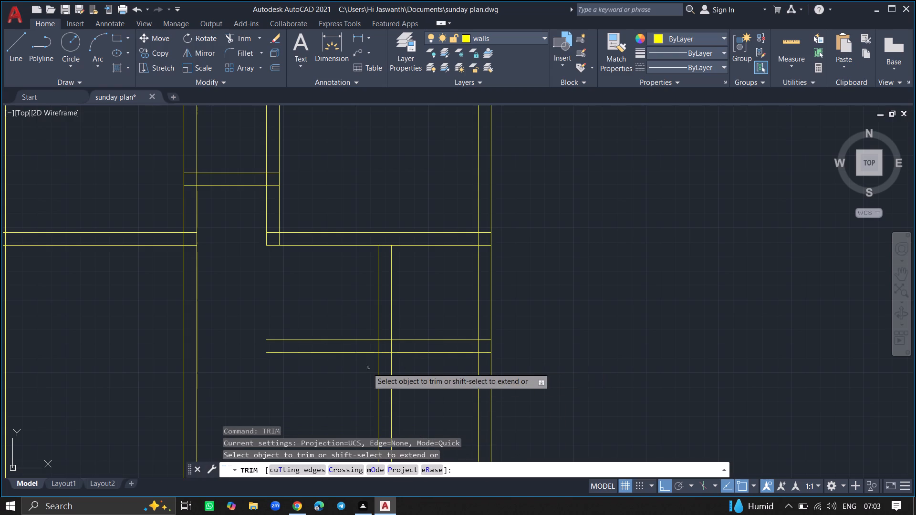
{"action": "left_click", "coordinate": [350, 353]}
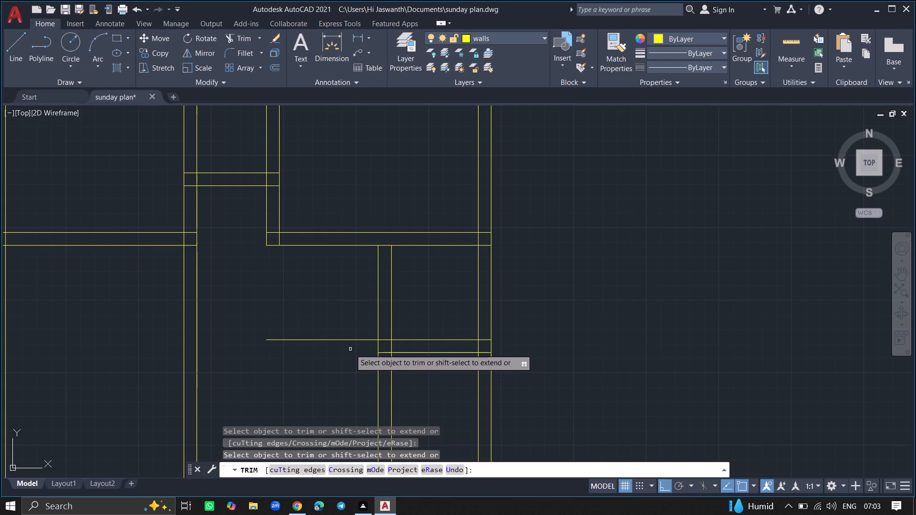
{"action": "left_click", "coordinate": [350, 341]}
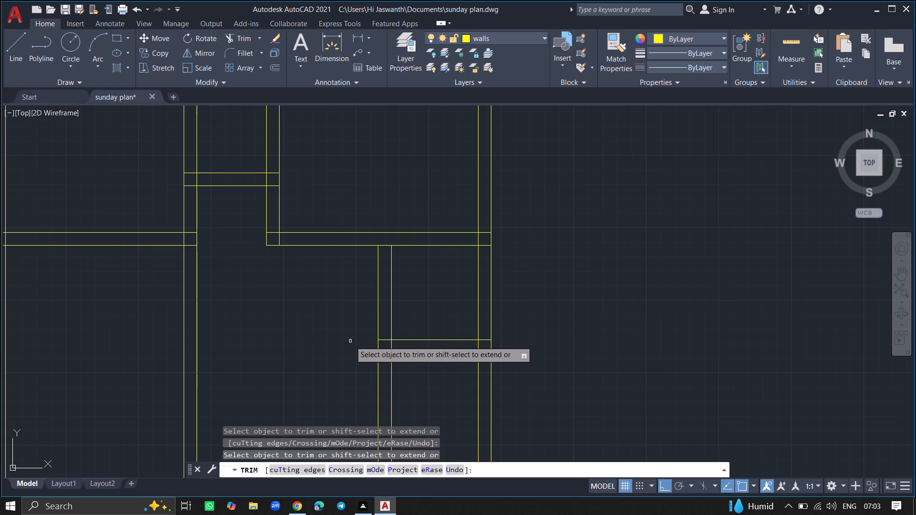
{"action": "key", "text": "Return"}
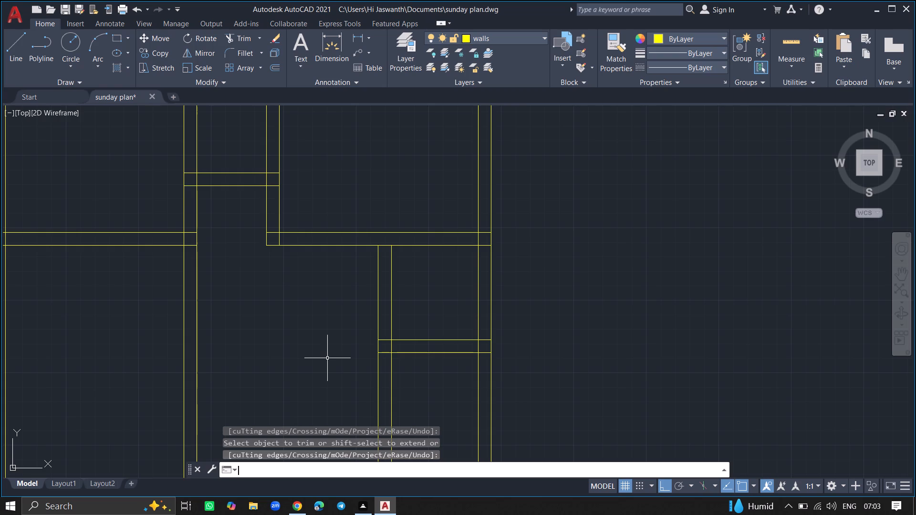
Offset the lower line of the small room's bottom wall 4' downward.
{"action": "key", "text": "o"}
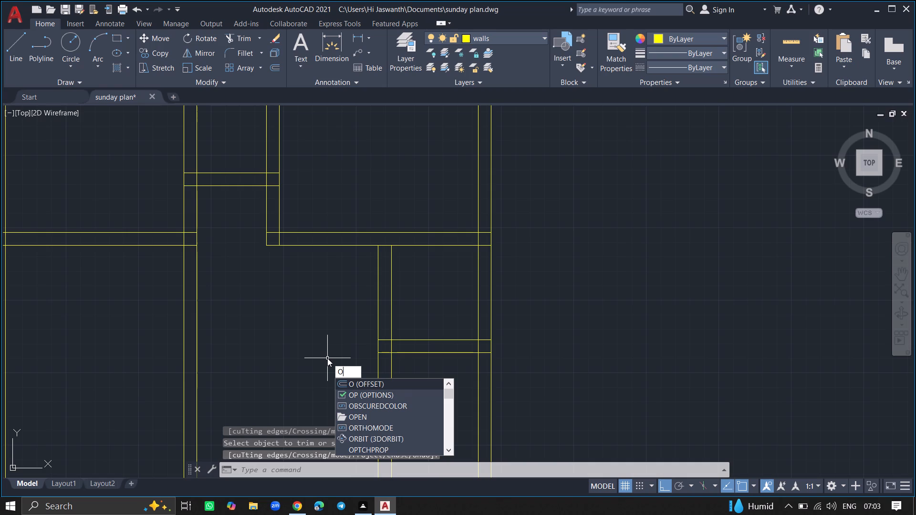
{"action": "left_click", "coordinate": [340, 382]}
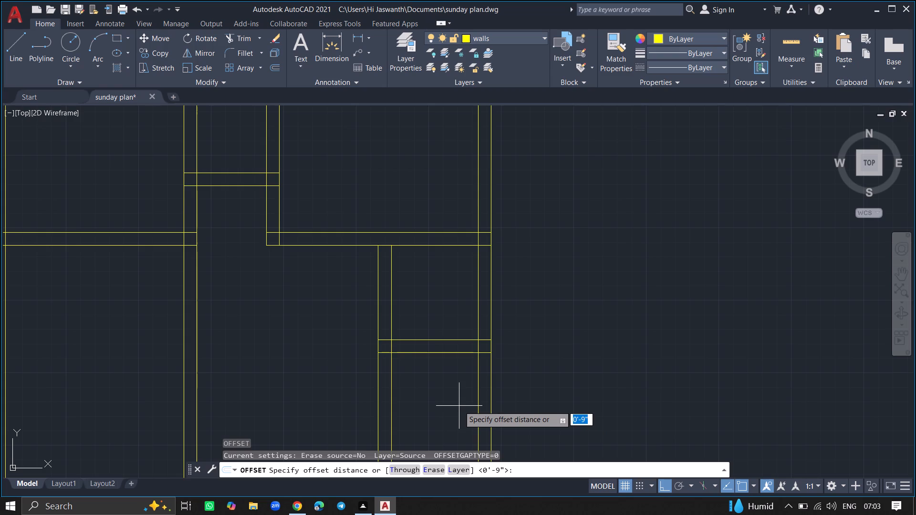
{"action": "key", "text": "4"}
{"action": "key", "text": "apostrophe"}
{"action": "key", "text": "Return"}
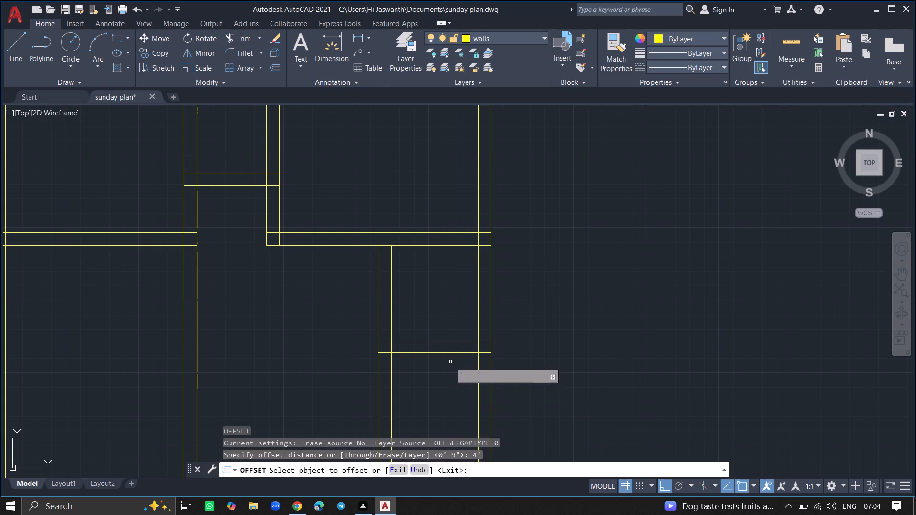
{"action": "left_click", "coordinate": [450, 353]}
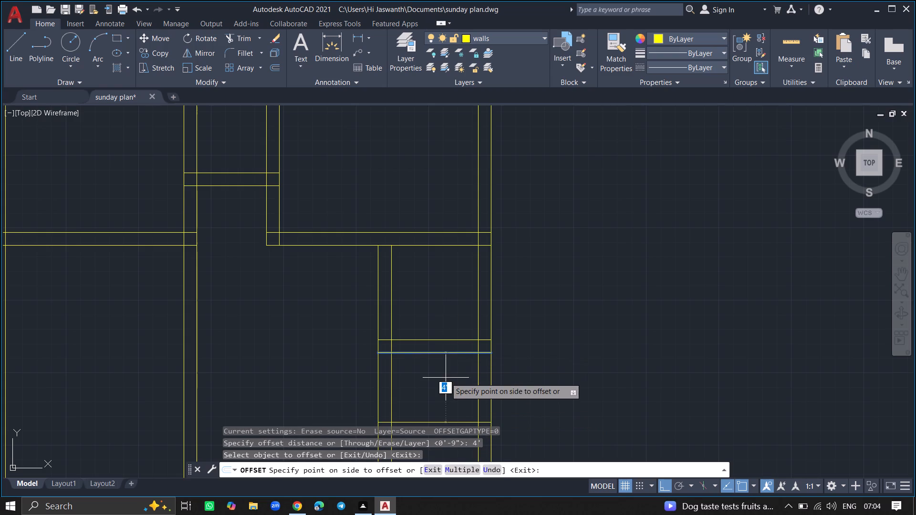
{"action": "left_click", "coordinate": [446, 378]}
{"action": "scroll", "coordinate": [446, 378], "scroll_direction": "down", "scroll_amount": 5, "text": "ctrl"}
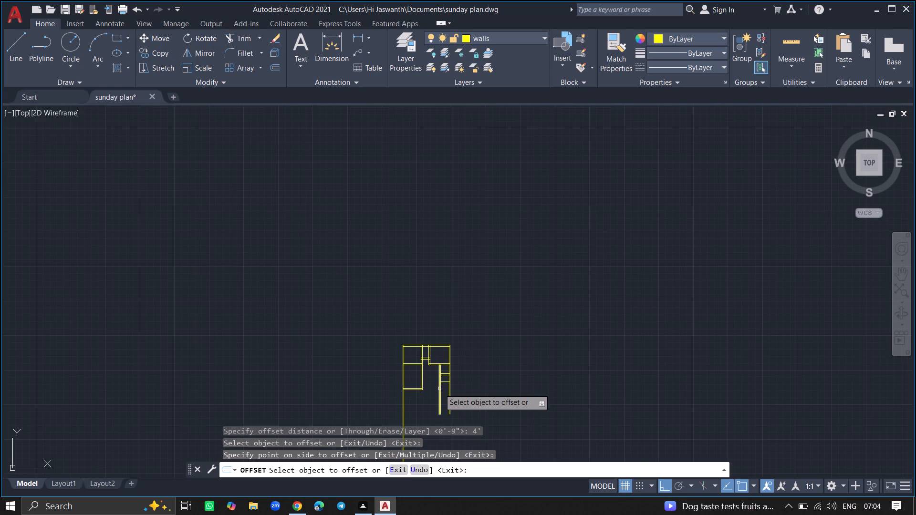
{"action": "scroll", "coordinate": [439, 389], "scroll_direction": "up", "scroll_amount": 8, "text": "ctrl"}
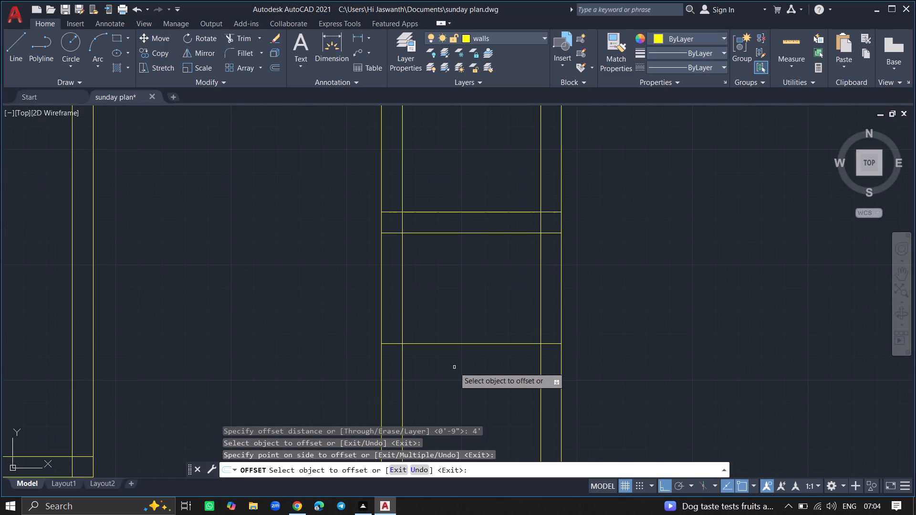
{"action": "key", "text": "Return"}
Offset the lowest horizontal line below the small room 9" downward to form the next small room's bottom wall.
{"action": "key", "text": "o"}
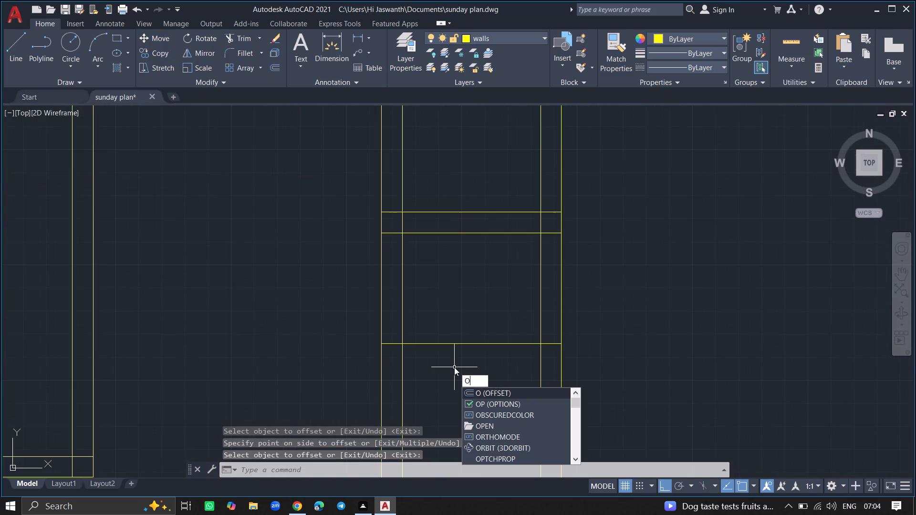
{"action": "type", "text": "ffset"}
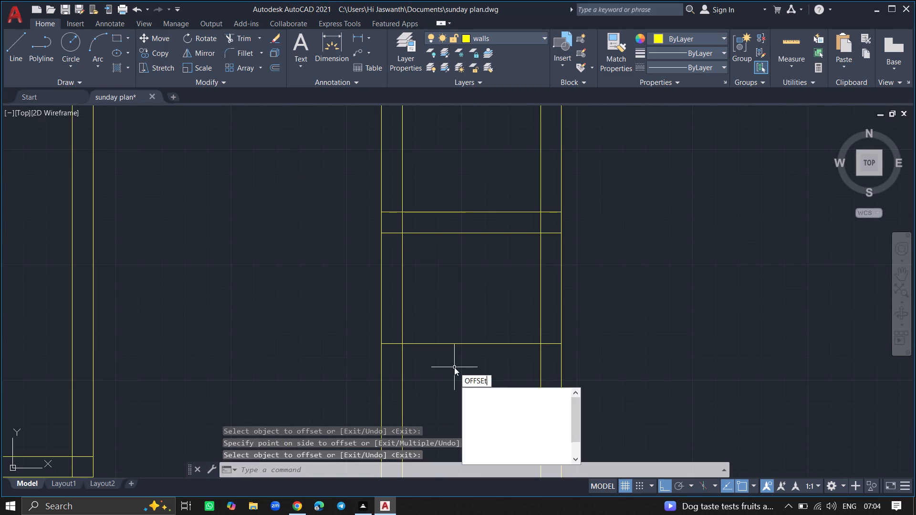
{"action": "key", "text": "Return"}
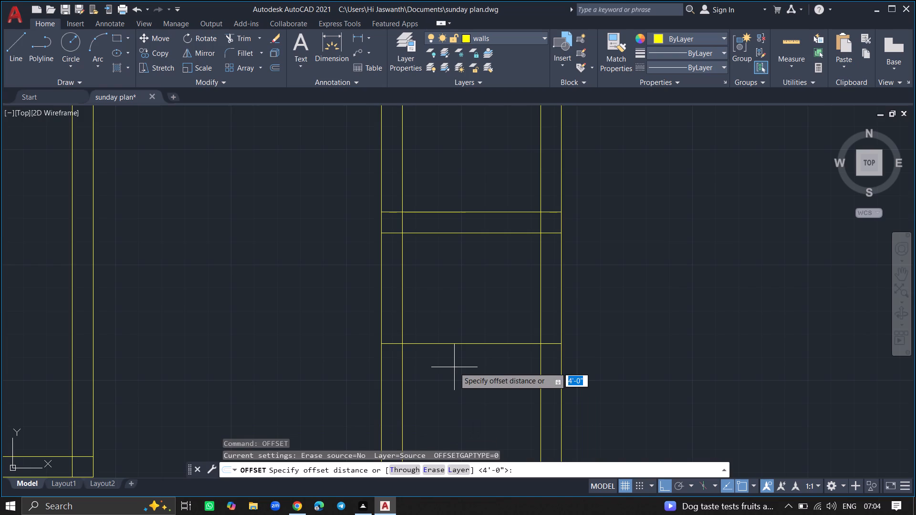
{"action": "key", "text": "9"}
{"action": "key", "text": "shift+quotedbl"}
{"action": "key", "text": "Return"}
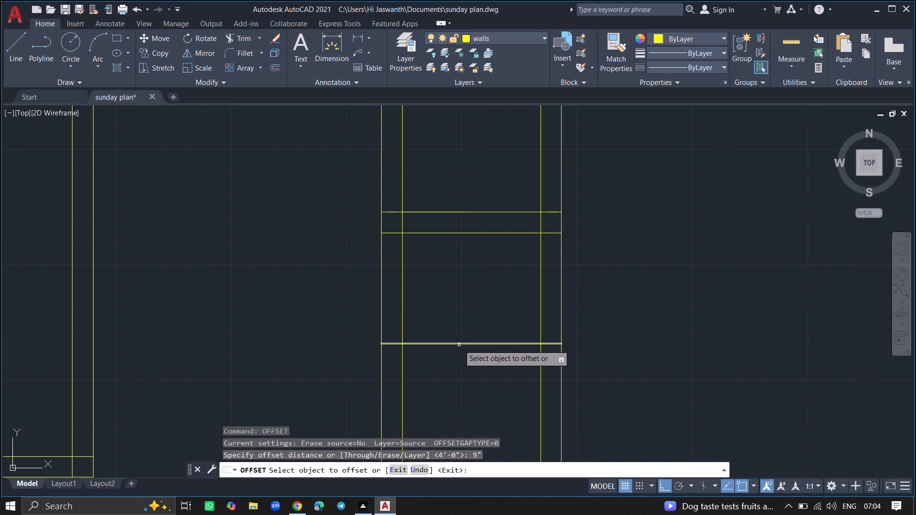
{"action": "left_click_drag", "start_coordinate": [459, 345], "coordinate": [458, 379]}
{"action": "left_click", "coordinate": [458, 381]}
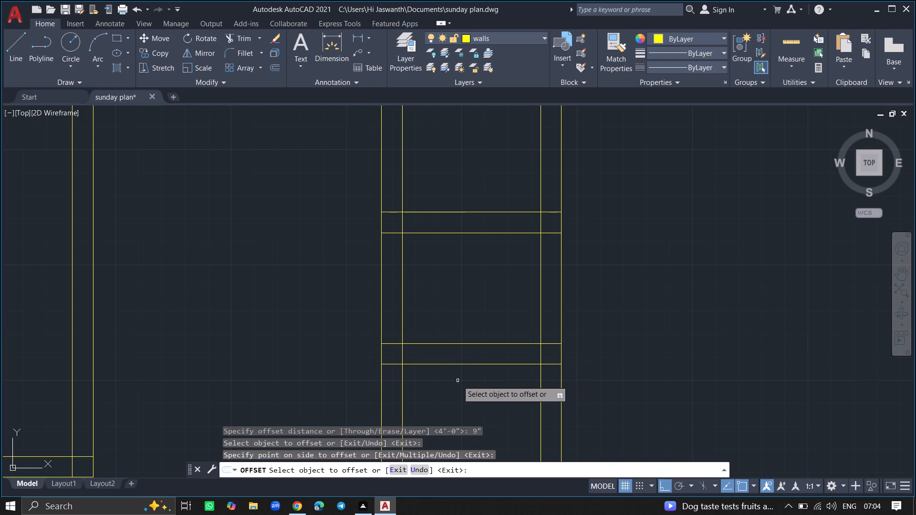
{"action": "key", "text": "Return"}
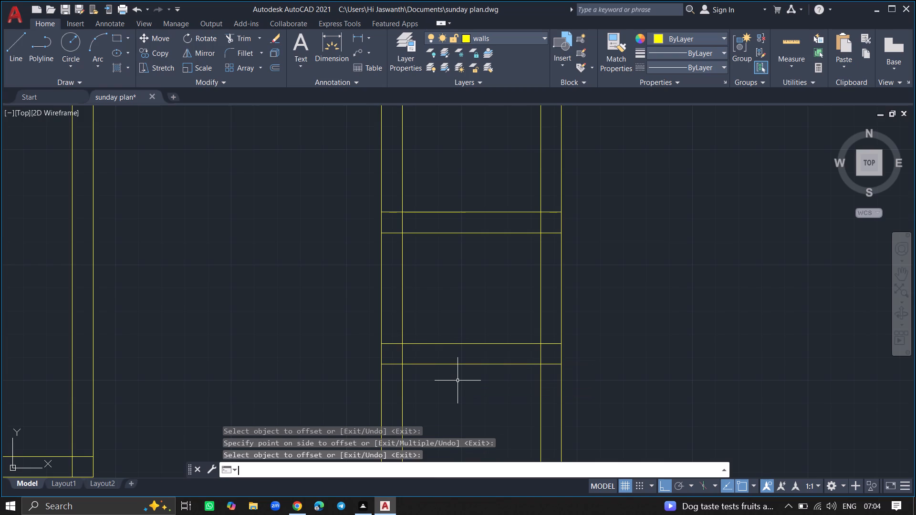
Trim both lines of the vertical partition where they extend below the second small room's bottom wall.
{"action": "scroll", "coordinate": [458, 381], "scroll_direction": "down", "scroll_amount": 4, "text": "ctrl"}
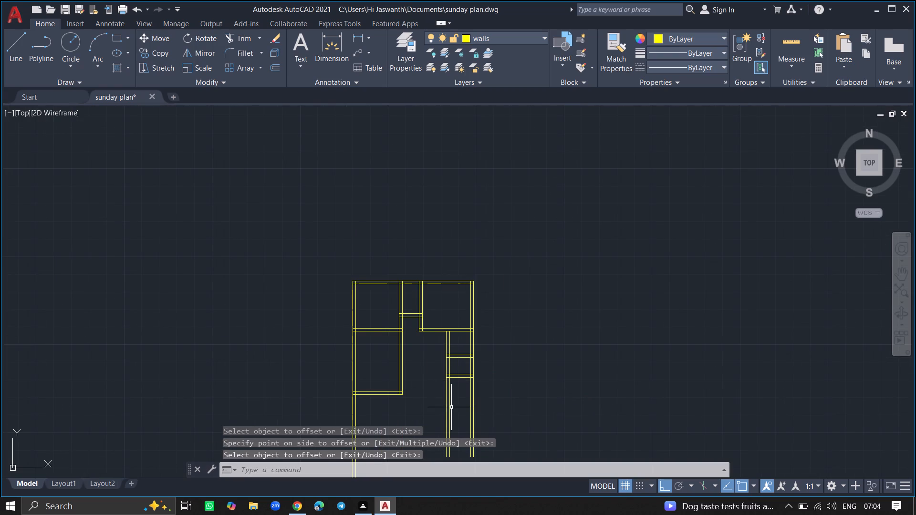
{"action": "scroll", "coordinate": [451, 407], "scroll_direction": "up", "scroll_amount": 3, "text": "ctrl"}
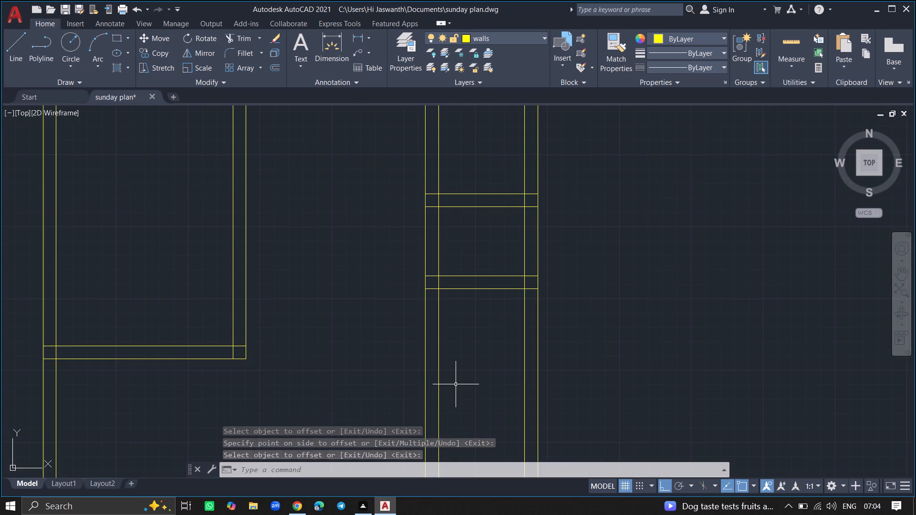
{"action": "type", "text": "trim"}
{"action": "key", "text": "Return"}
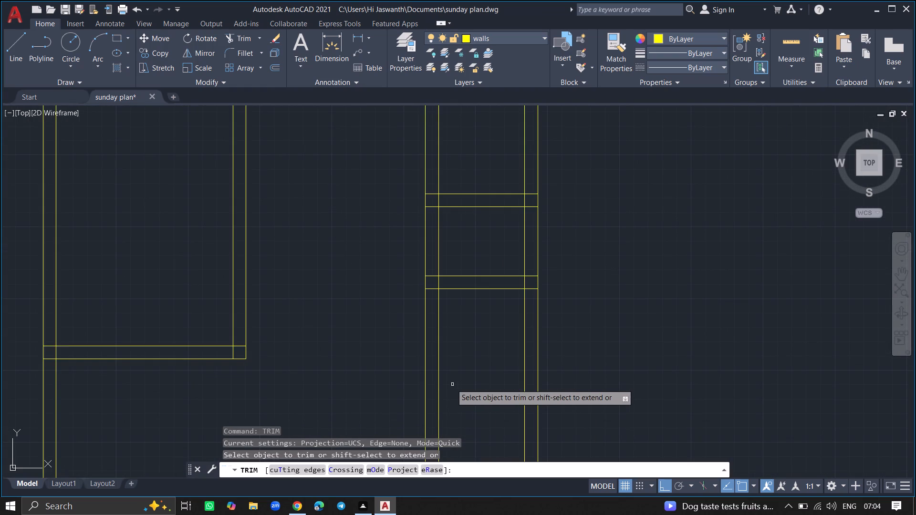
{"action": "left_click", "coordinate": [437, 382]}
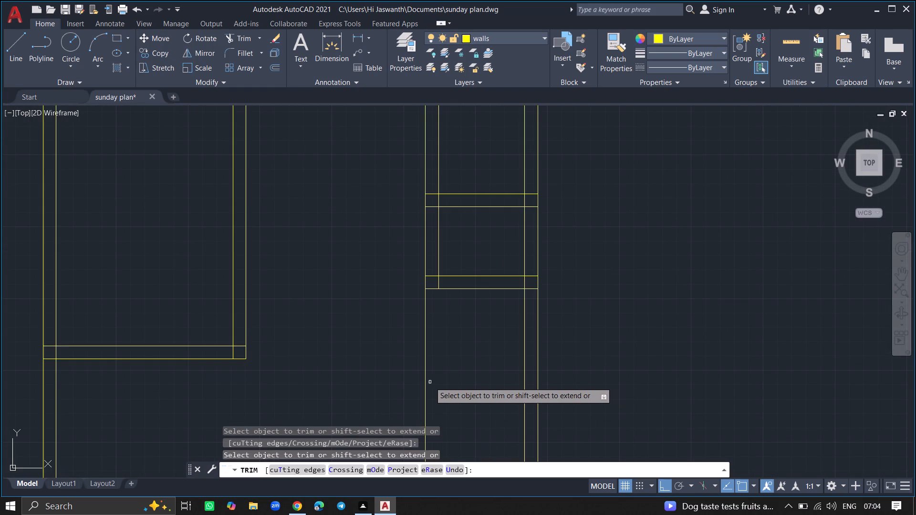
{"action": "left_click", "coordinate": [425, 382]}
{"action": "key", "text": "Return"}
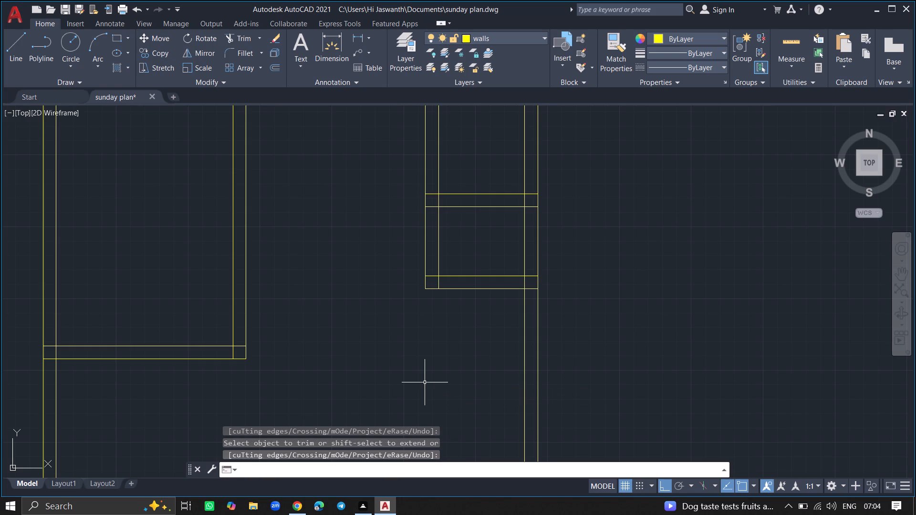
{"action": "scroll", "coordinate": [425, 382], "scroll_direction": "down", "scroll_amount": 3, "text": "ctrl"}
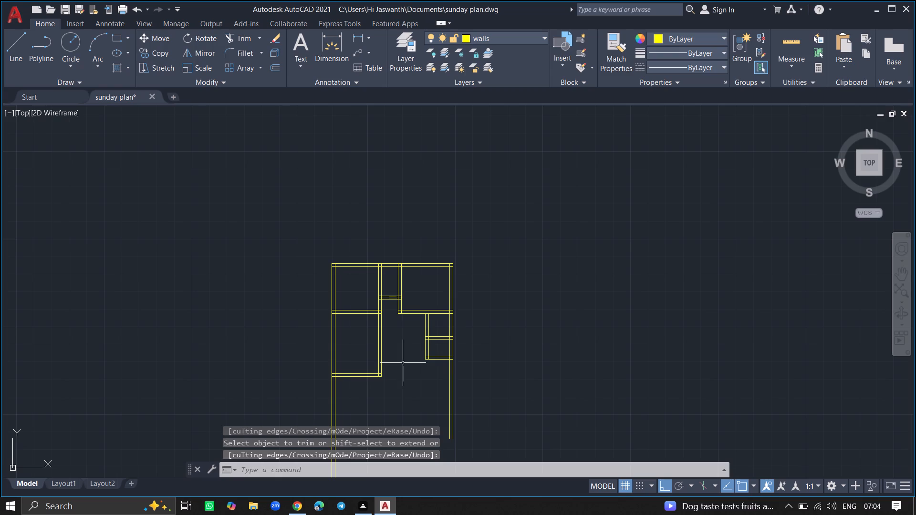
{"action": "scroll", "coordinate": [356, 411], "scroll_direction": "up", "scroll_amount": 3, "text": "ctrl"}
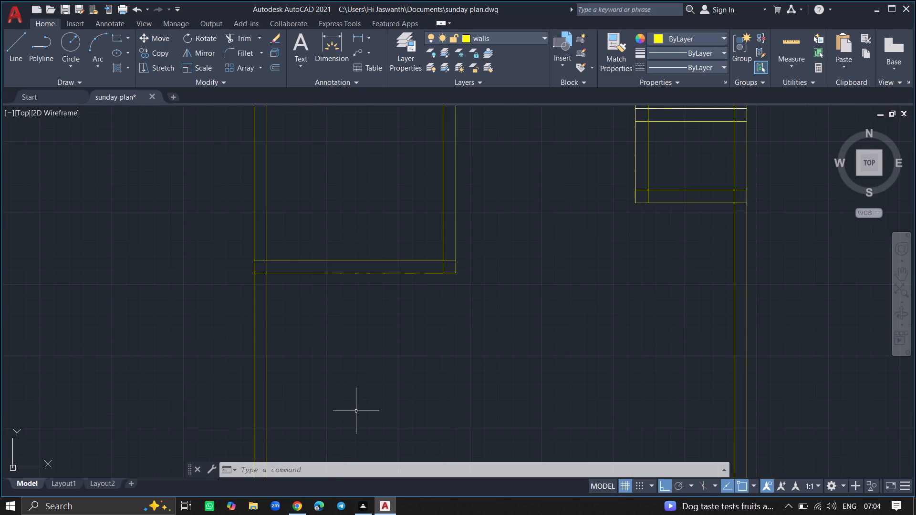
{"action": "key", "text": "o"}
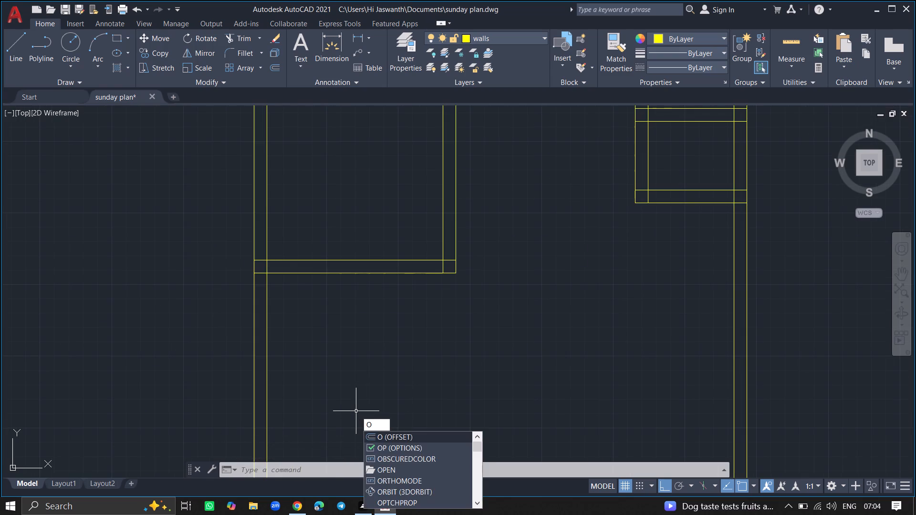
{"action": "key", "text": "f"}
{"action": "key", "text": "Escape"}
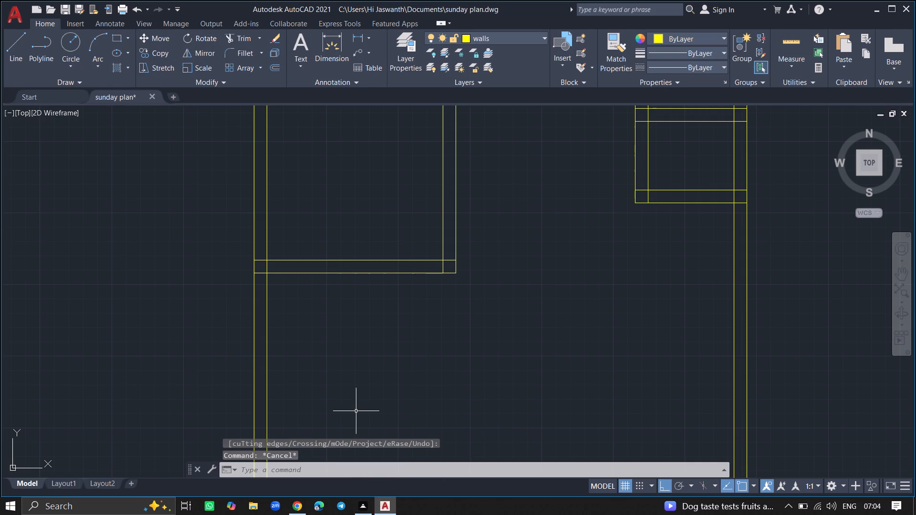
Offset the inner line of the plan's left outer wall 3'6" to the right.
{"action": "key", "text": "o"}
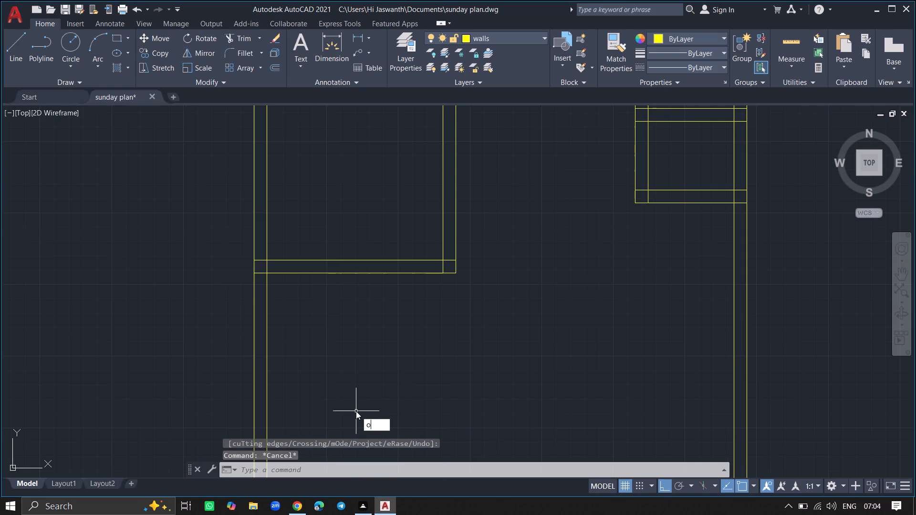
{"action": "type", "text": "ff"}
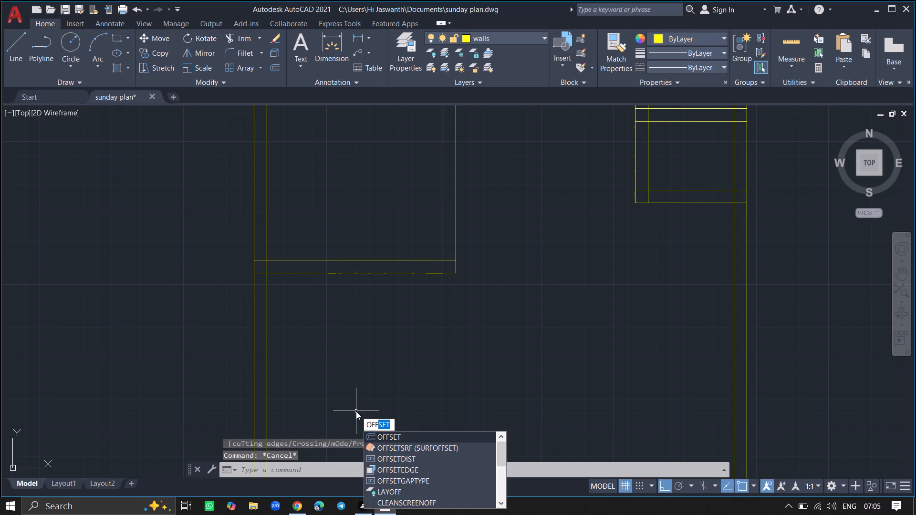
{"action": "left_click", "coordinate": [367, 434]}
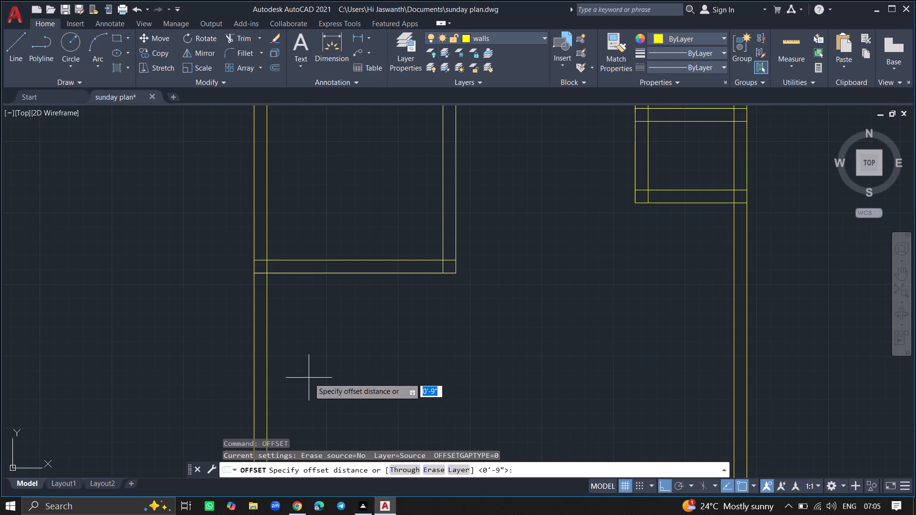
{"action": "key", "text": "3"}
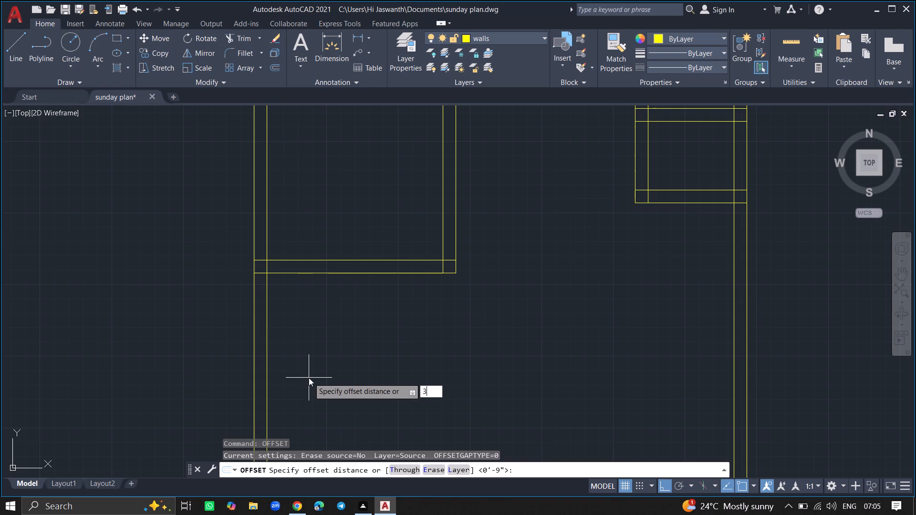
{"action": "key", "text": "apostrophe"}
{"action": "key", "text": "6"}
{"action": "key", "text": "shift+quotedbl"}
{"action": "key", "text": "Return"}
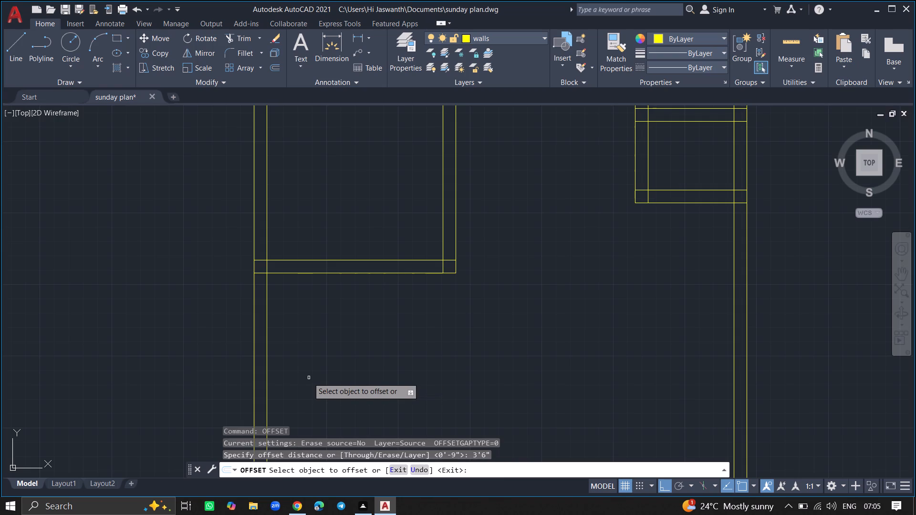
{"action": "left_click", "coordinate": [266, 364]}
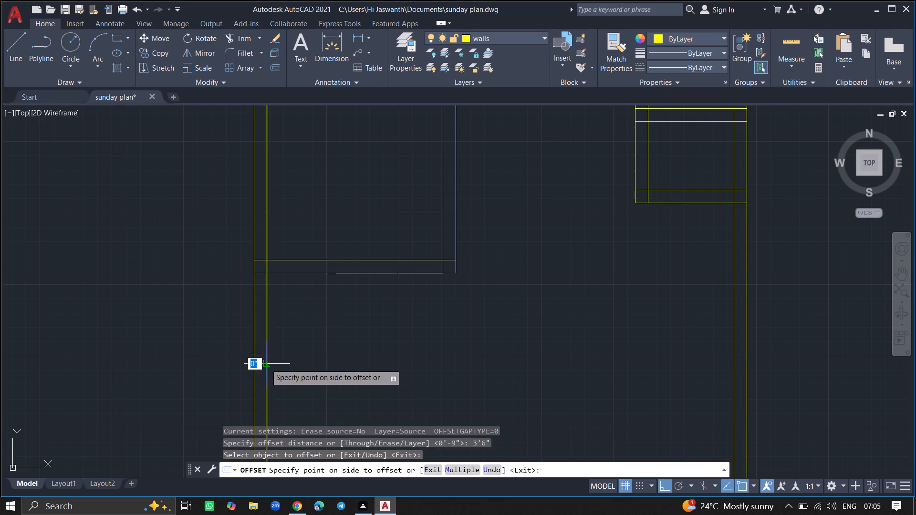
{"action": "left_click", "coordinate": [299, 362]}
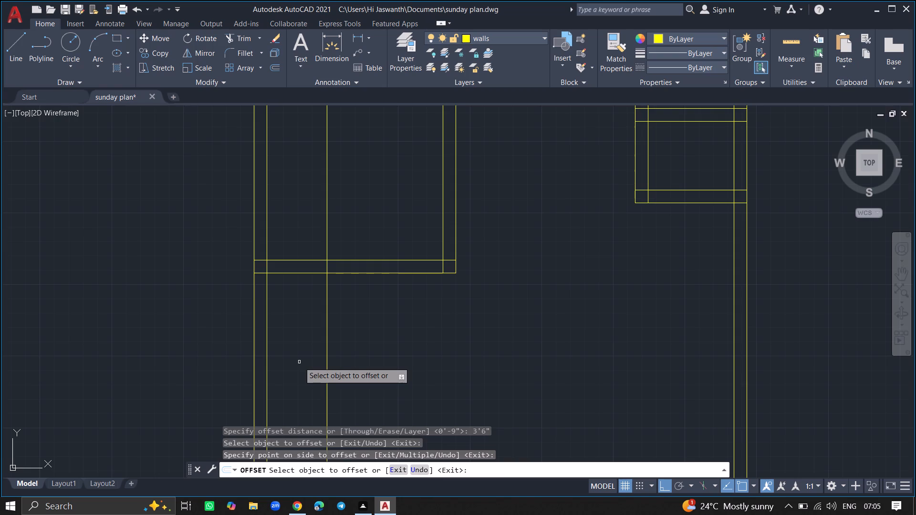
{"action": "key", "text": "Return"}
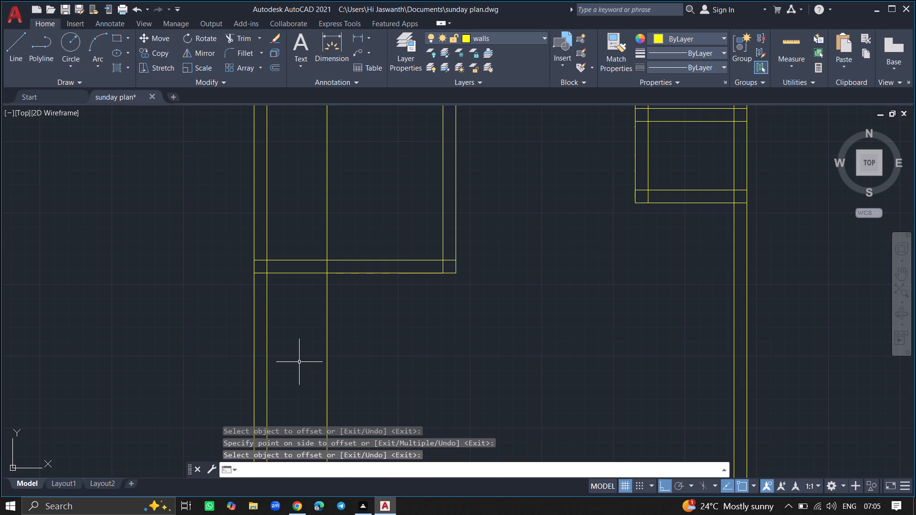
Offset the new vertical line 9" to the right to form a wall parallel to the left outer wall.
{"action": "key", "text": "o"}
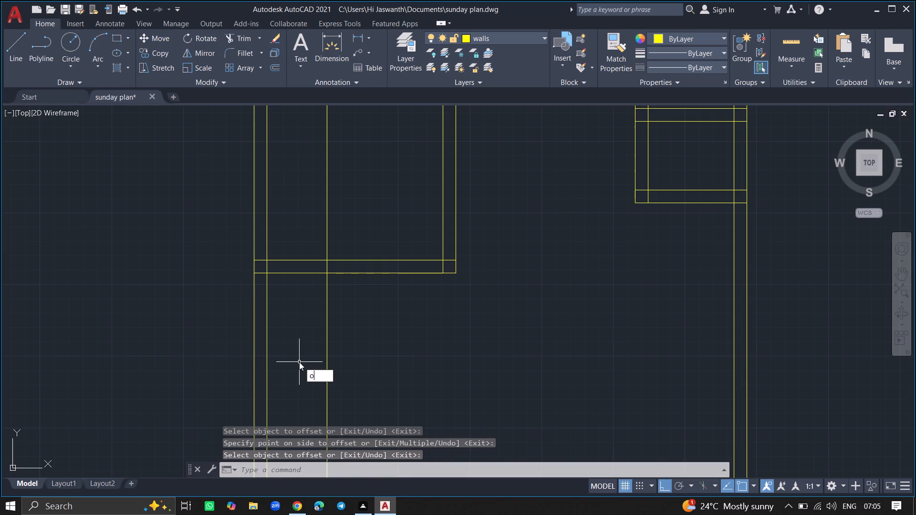
{"action": "type", "text": "ff"}
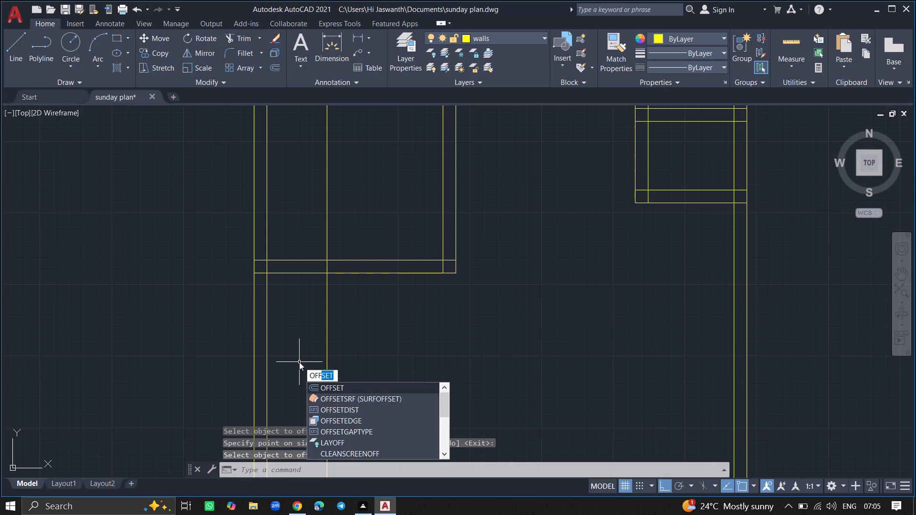
{"action": "type", "text": "set"}
{"action": "key", "text": "Return"}
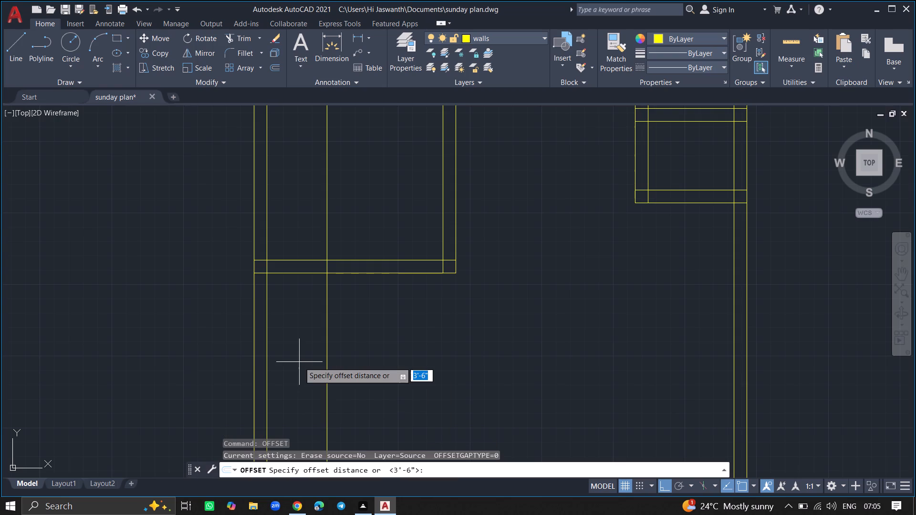
{"action": "key", "text": "9"}
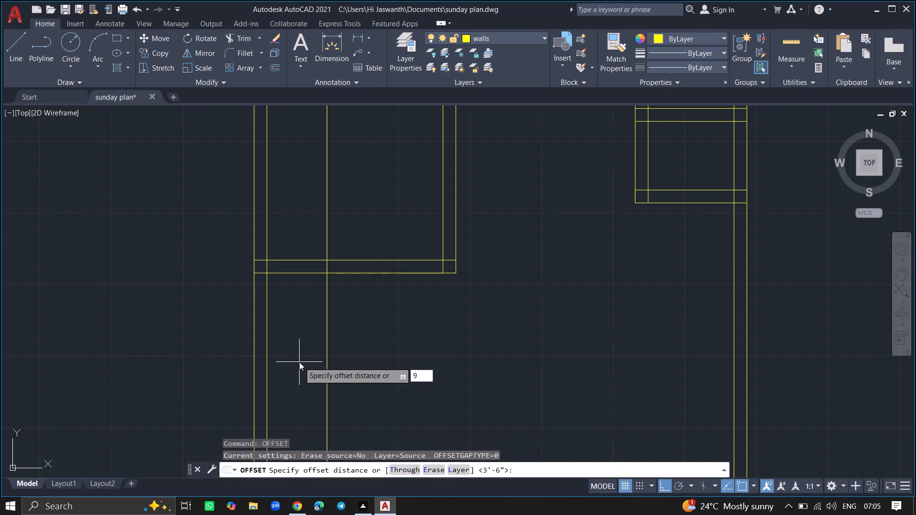
{"action": "key", "text": "shift+quotedbl"}
{"action": "key", "text": "Return"}
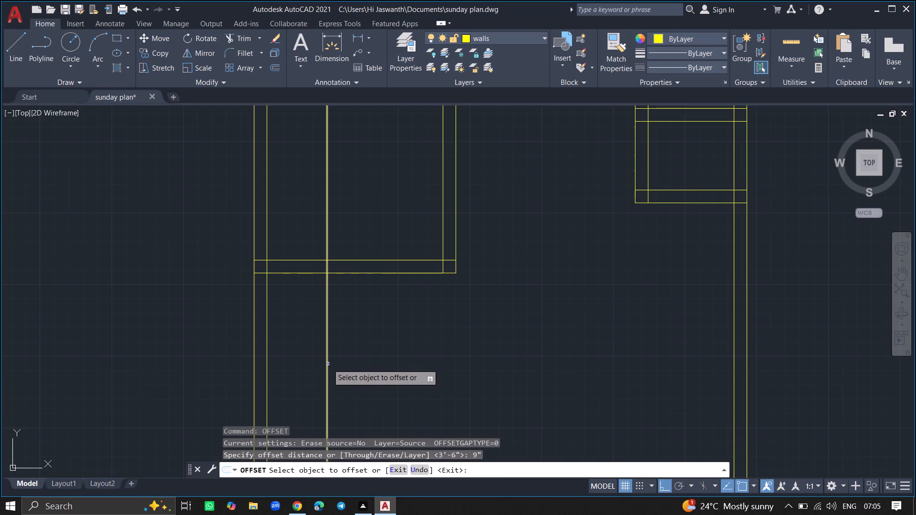
{"action": "left_click_drag", "start_coordinate": [328, 364], "coordinate": [338, 362]}
{"action": "left_click", "coordinate": [393, 364]}
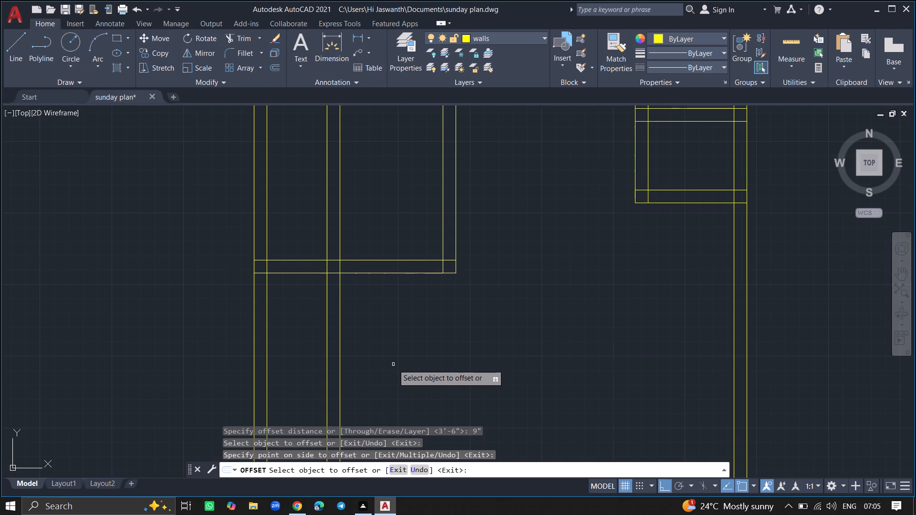
{"action": "key", "text": "Return"}
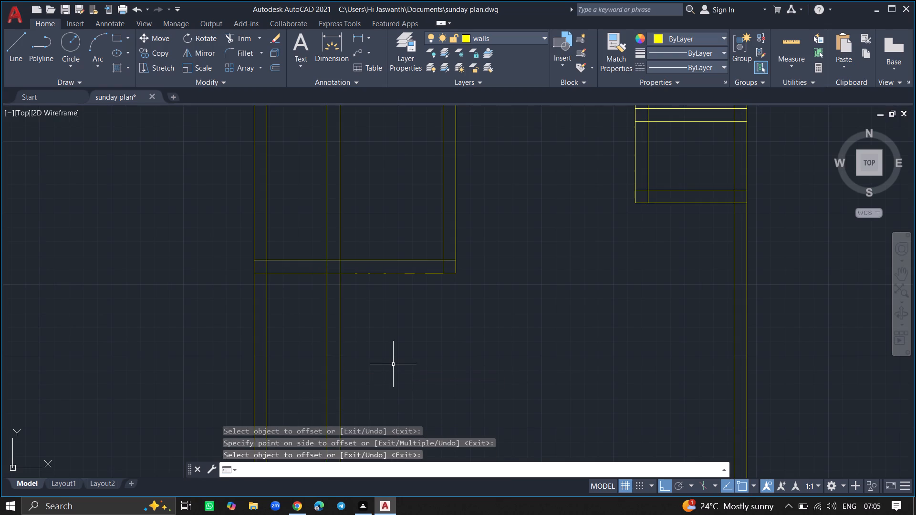
Trim both lines of the new vertical wall where they cross the two upper-left rooms of the plan.
{"action": "scroll", "coordinate": [393, 364], "scroll_direction": "down", "scroll_amount": 5, "text": "ctrl"}
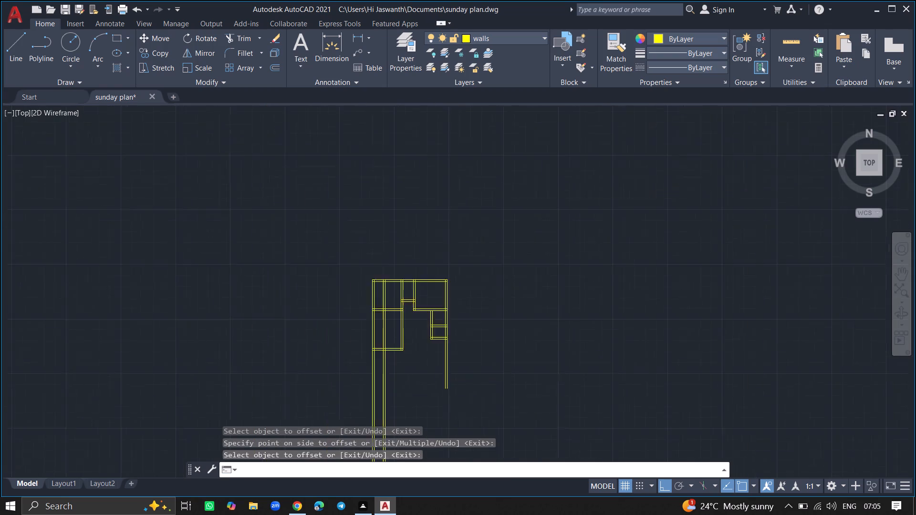
{"action": "scroll", "coordinate": [390, 346], "scroll_direction": "up", "scroll_amount": 6, "text": "ctrl"}
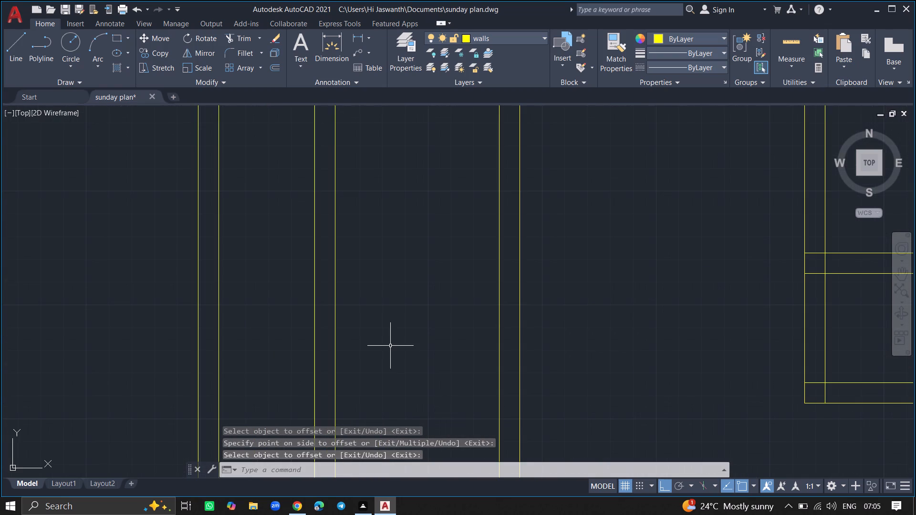
{"action": "type", "text": "trim"}
{"action": "key", "text": "Return"}
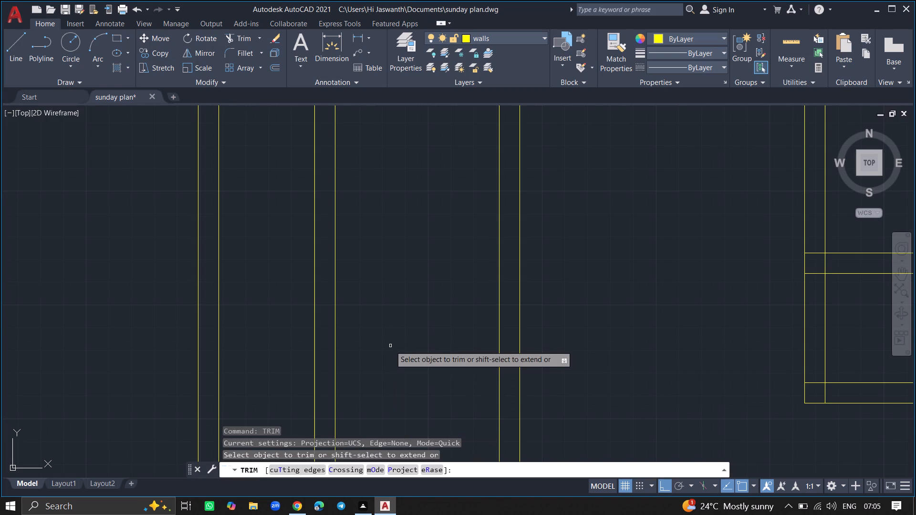
{"action": "scroll", "coordinate": [390, 346], "scroll_direction": "down", "scroll_amount": 4, "text": "ctrl"}
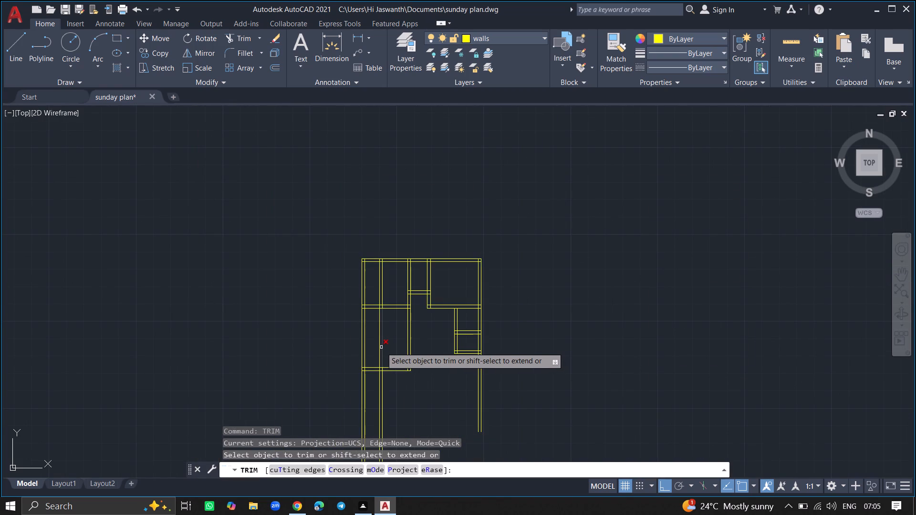
{"action": "left_click", "coordinate": [381, 347]}
{"action": "left_click", "coordinate": [378, 347]}
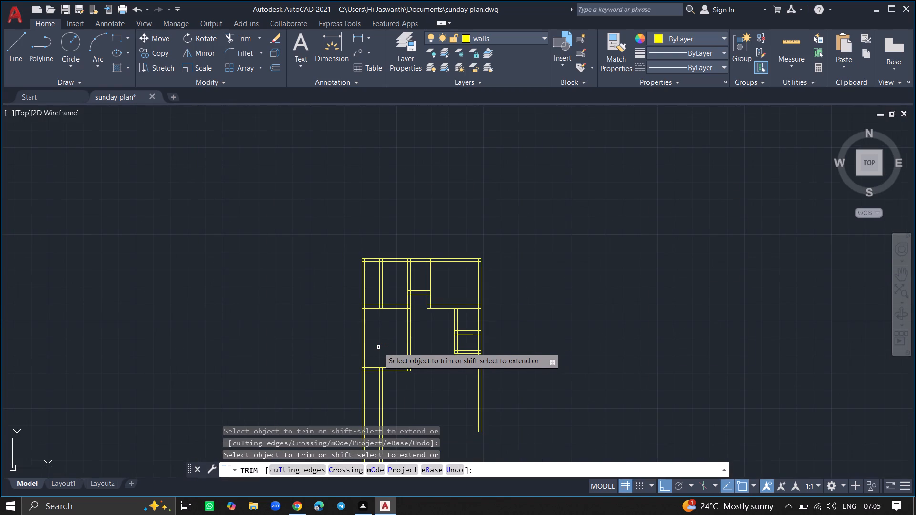
{"action": "left_click", "coordinate": [382, 297]}
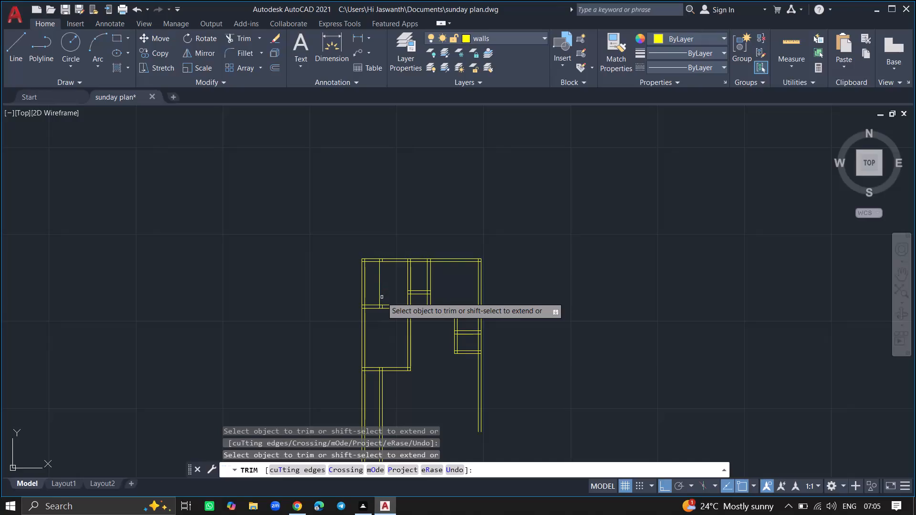
{"action": "left_click", "coordinate": [379, 299]}
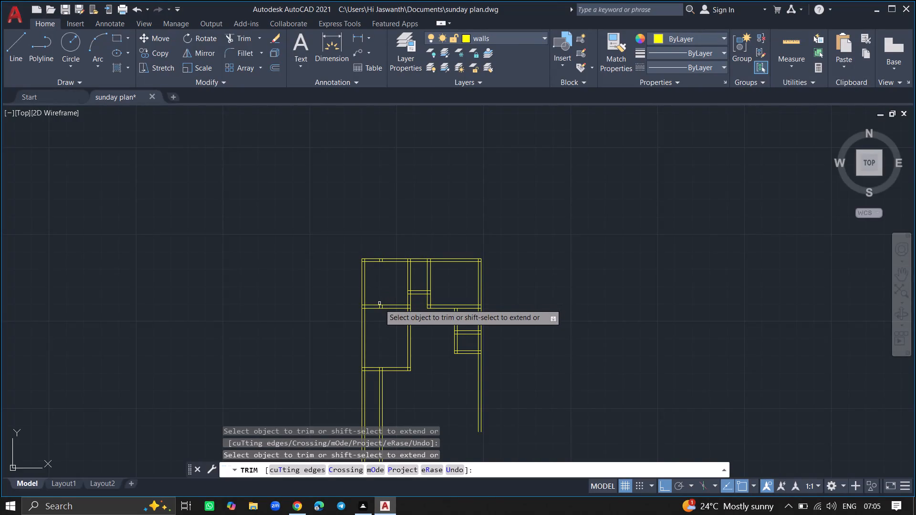
Trim the leftover vertical wall stubs inside the wall between the two upper-left rooms and inside the plan's top wall.
{"action": "scroll", "coordinate": [379, 309], "scroll_direction": "up", "scroll_amount": 6, "text": "ctrl"}
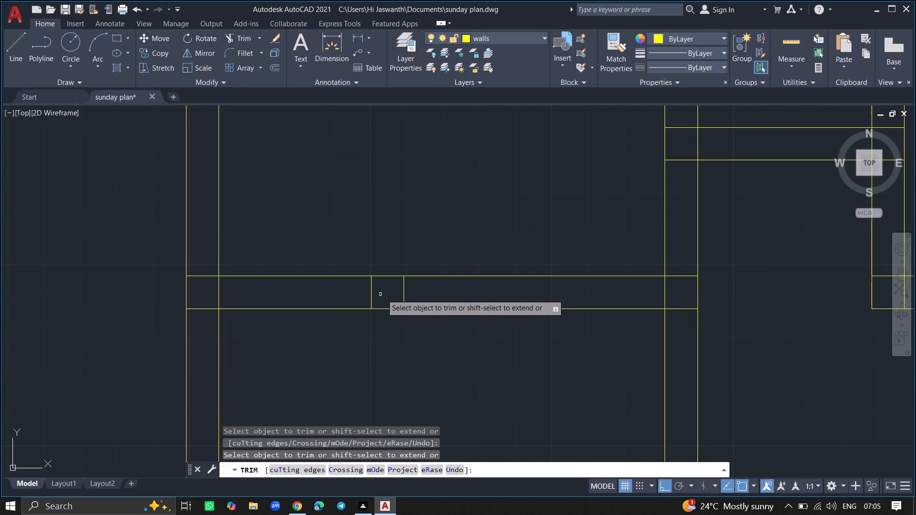
{"action": "left_click", "coordinate": [417, 291]}
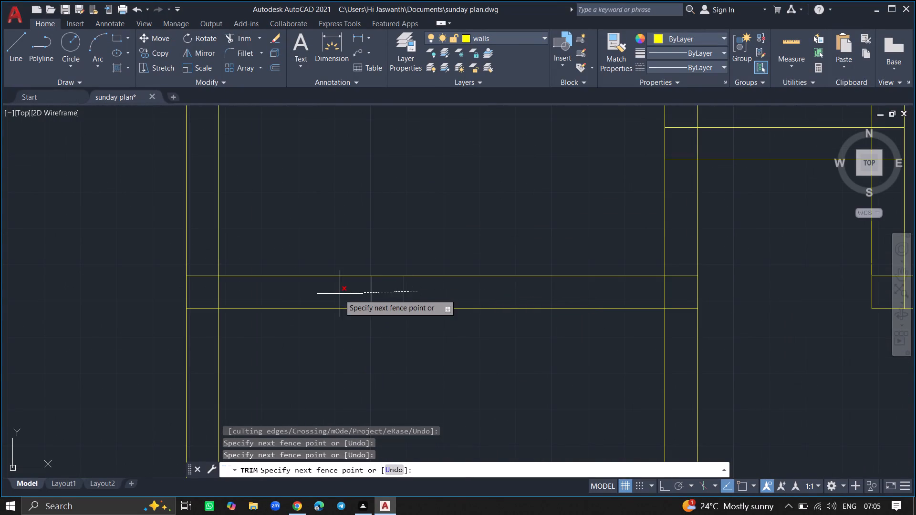
{"action": "left_click", "coordinate": [332, 298]}
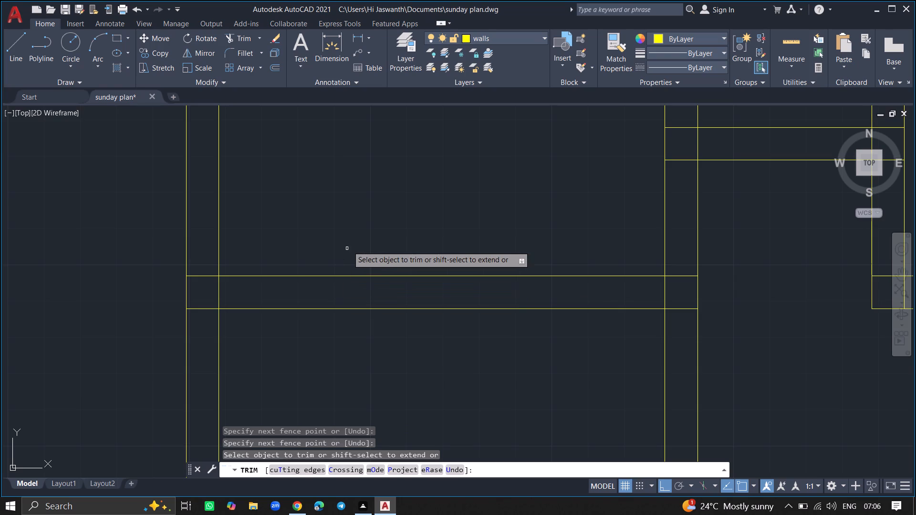
{"action": "scroll", "coordinate": [350, 240], "scroll_direction": "down", "scroll_amount": 4, "text": "ctrl"}
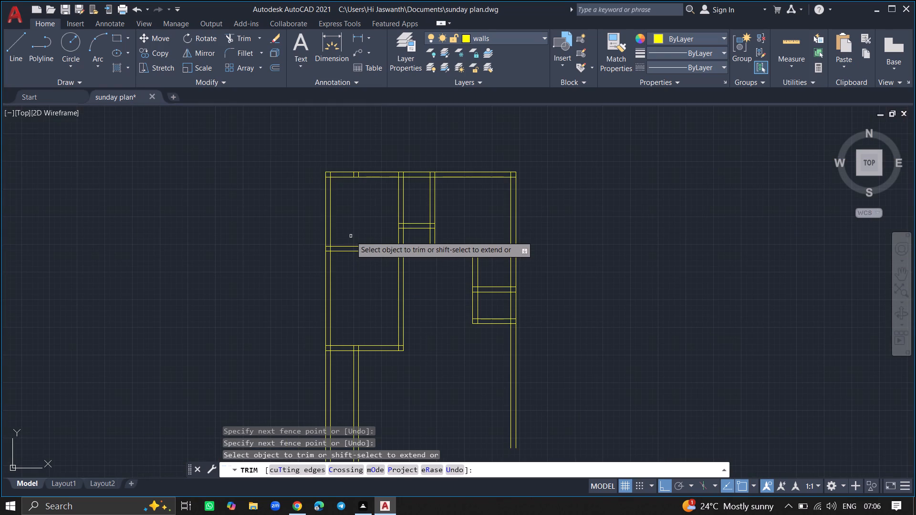
{"action": "scroll", "coordinate": [351, 158], "scroll_direction": "up", "scroll_amount": 8, "text": "ctrl"}
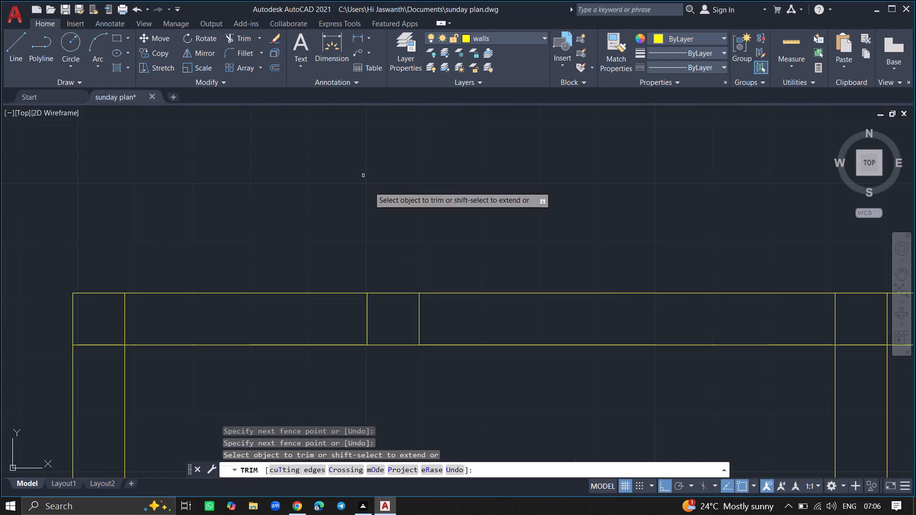
{"action": "left_click", "coordinate": [454, 313]}
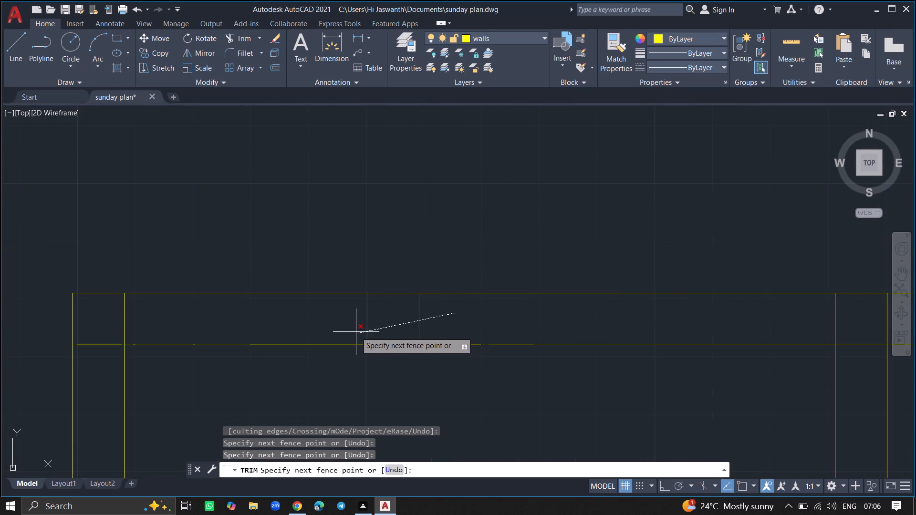
{"action": "left_click", "coordinate": [328, 321]}
{"action": "scroll", "coordinate": [328, 321], "scroll_direction": "down", "scroll_amount": 2, "text": "ctrl"}
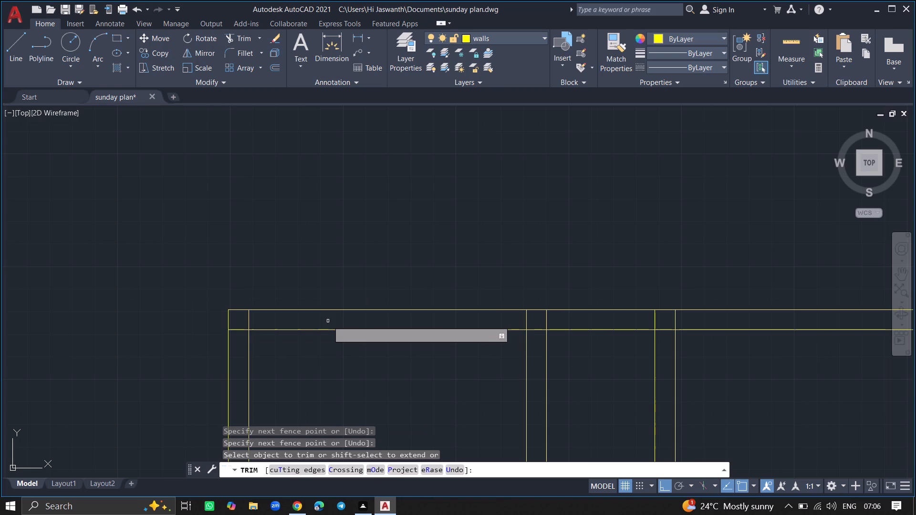
{"action": "scroll", "coordinate": [328, 233], "scroll_direction": "down", "scroll_amount": 4, "text": "ctrl"}
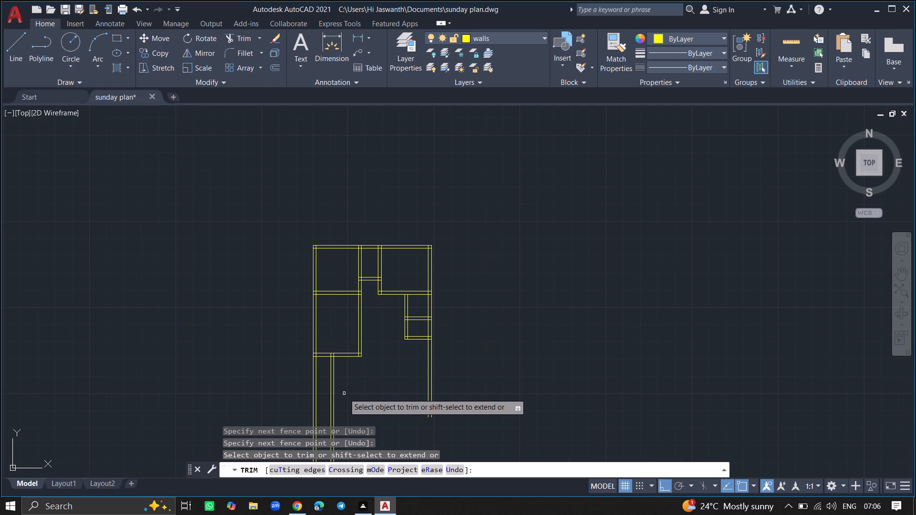
{"action": "key", "text": "Return"}
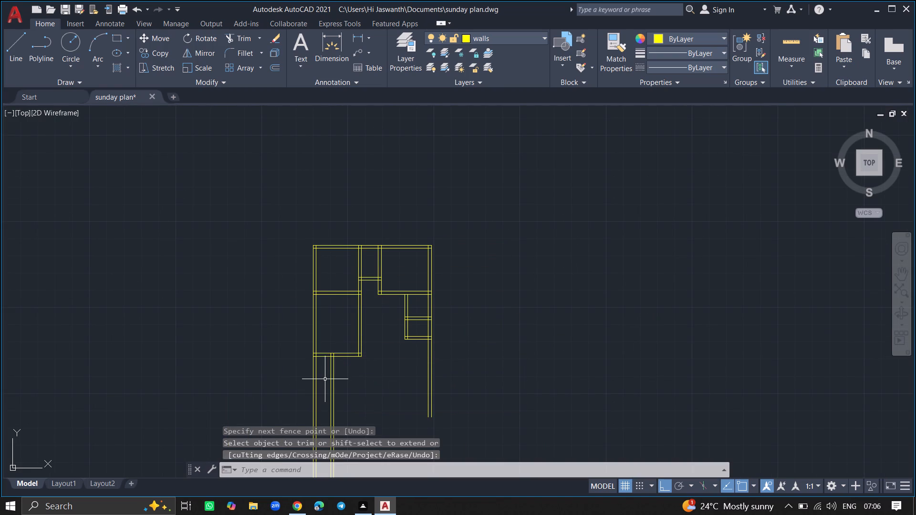
Offset the lower line of the second left room's bottom wall 4'1" downward.
{"action": "scroll", "coordinate": [325, 379], "scroll_direction": "up", "scroll_amount": 5, "text": "ctrl"}
{"action": "scroll", "coordinate": [316, 364], "scroll_direction": "down", "scroll_amount": 4, "text": "ctrl"}
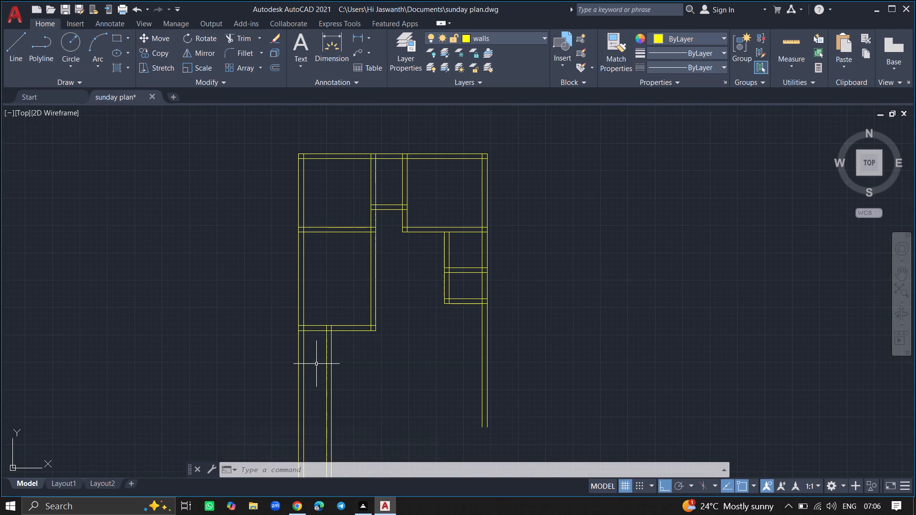
{"action": "key", "text": "o"}
{"action": "type", "text": "ff"}
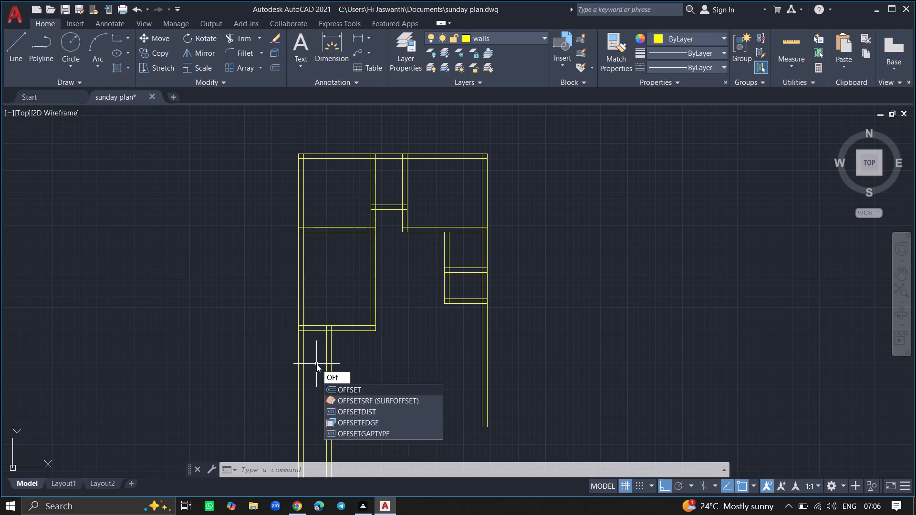
{"action": "left_click", "coordinate": [333, 385]}
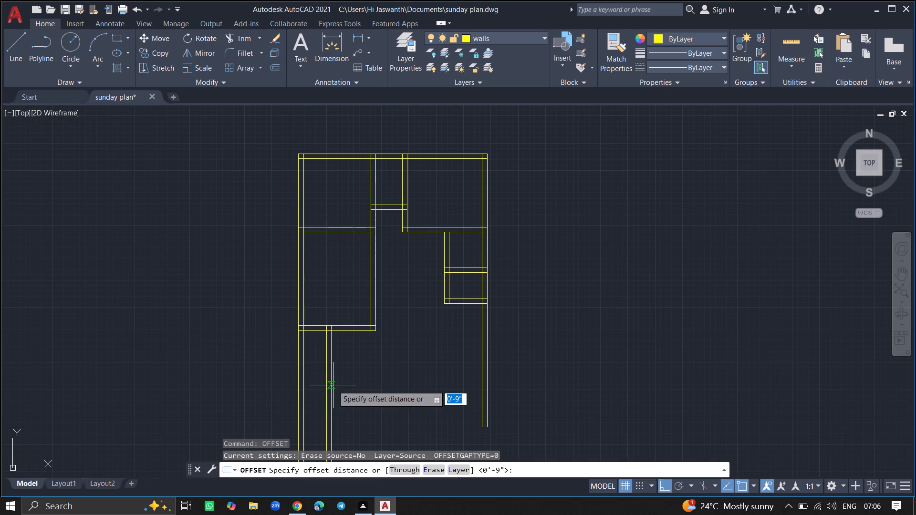
{"action": "type", "text": "4'"}
{"action": "key", "text": "1"}
{"action": "key", "text": "shift+quotedbl"}
{"action": "key", "text": "Return"}
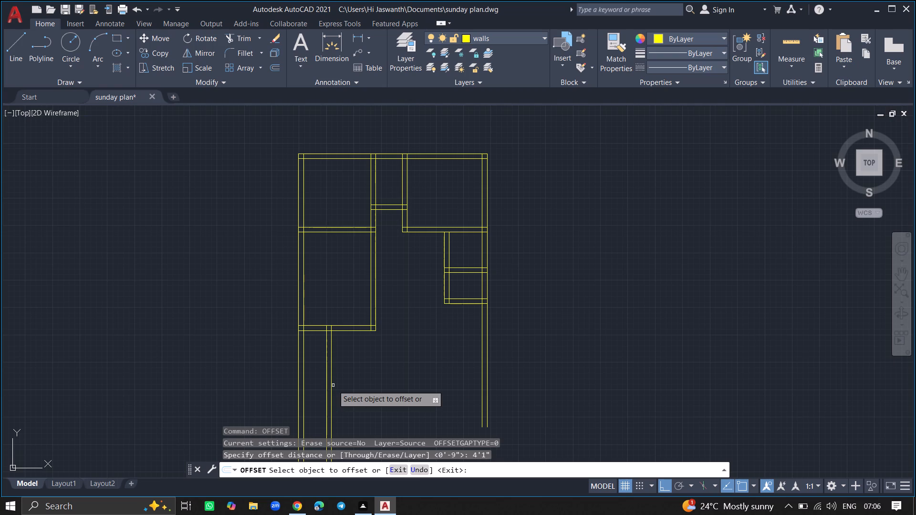
{"action": "scroll", "coordinate": [319, 369], "scroll_direction": "up", "scroll_amount": 2, "text": "ctrl"}
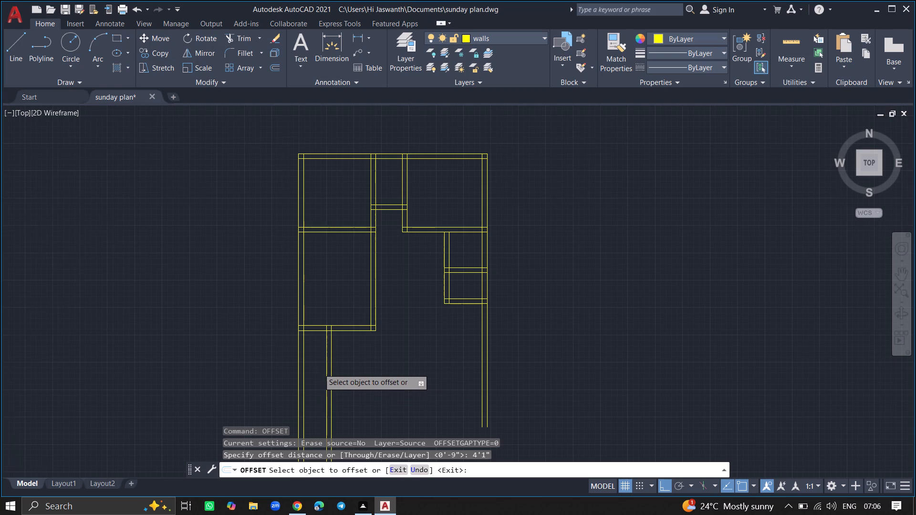
{"action": "scroll", "coordinate": [319, 369], "scroll_direction": "up", "scroll_amount": 1, "text": "ctrl"}
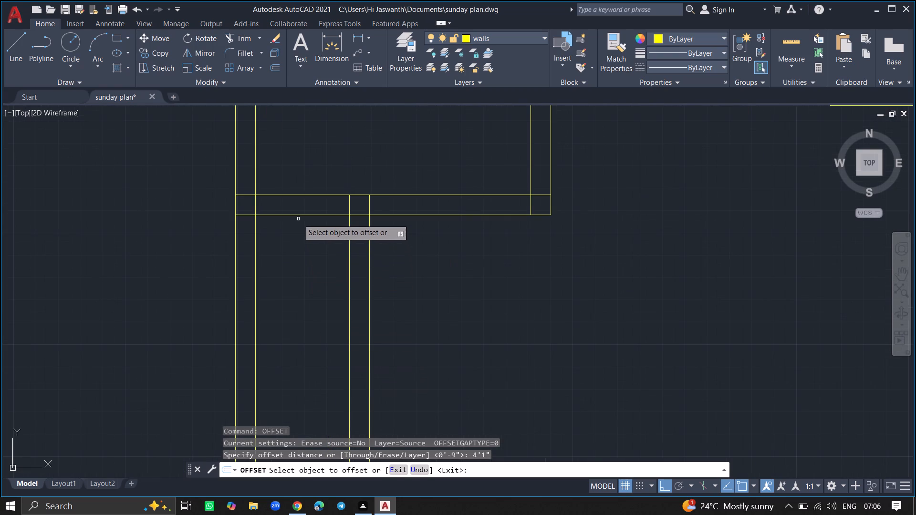
{"action": "left_click", "coordinate": [297, 215]}
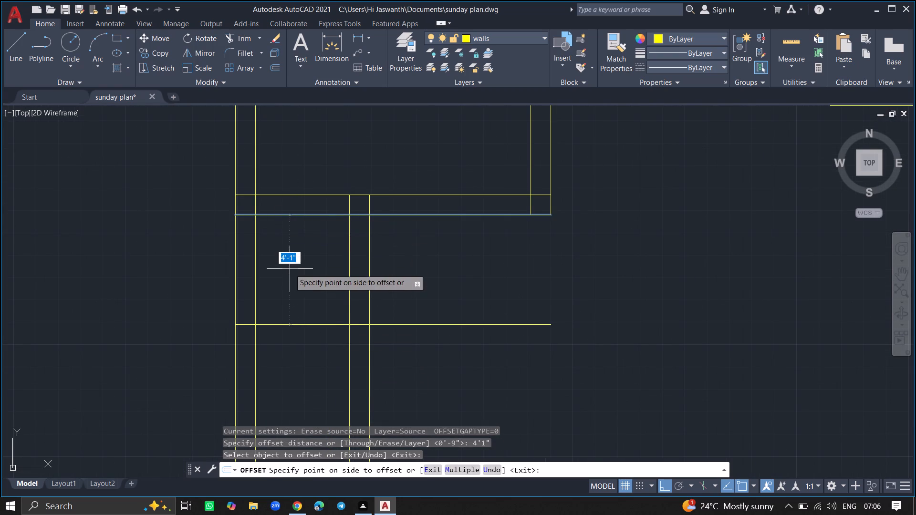
{"action": "left_click", "coordinate": [290, 269]}
{"action": "key", "text": "Return"}
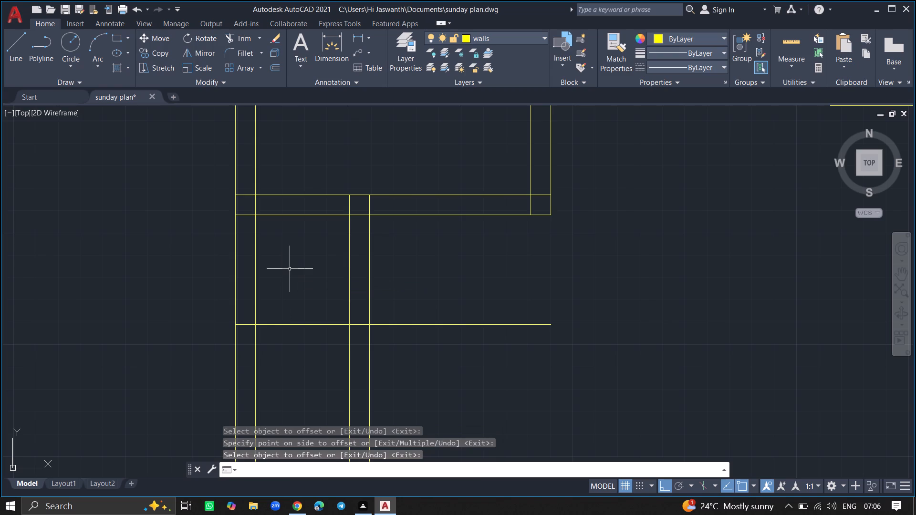
Offset the new horizontal line 9" downward to form the bottom wall of the narrow room on the plan's left side.
{"action": "key", "text": "o"}
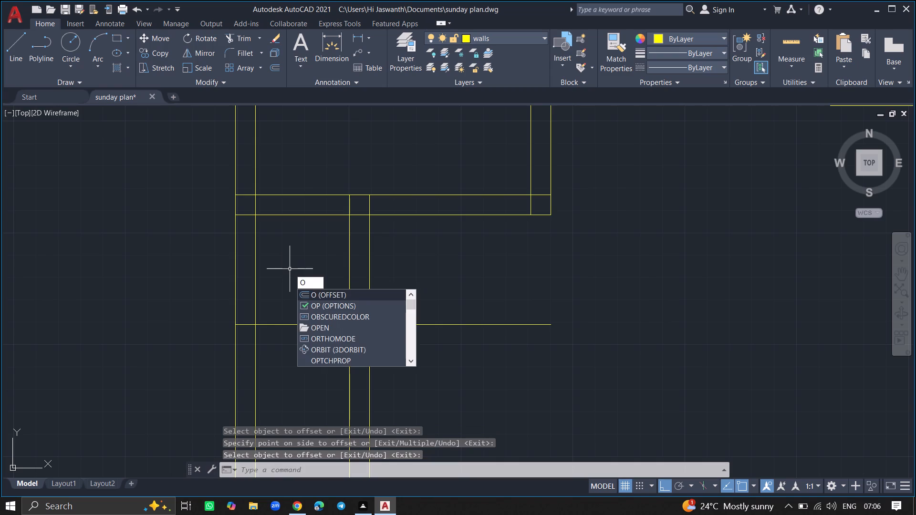
{"action": "left_click", "coordinate": [313, 293]}
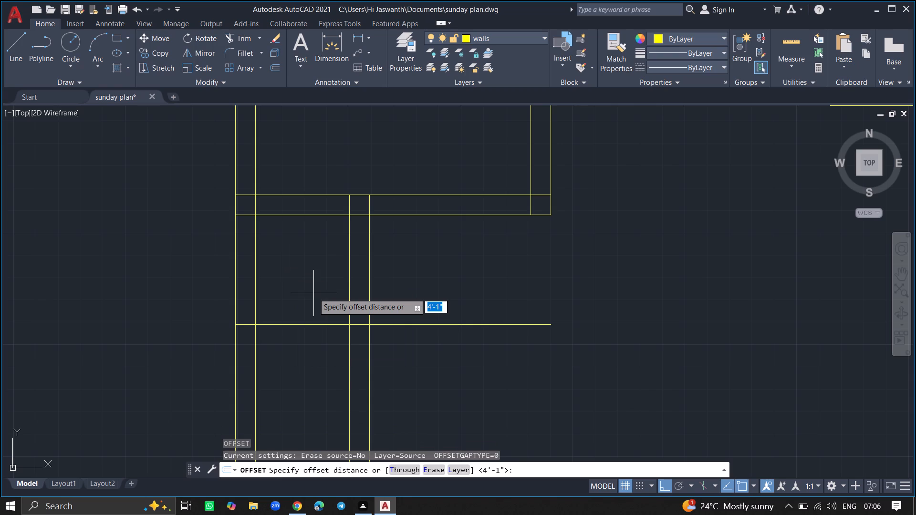
{"action": "key", "text": "9"}
{"action": "key", "text": "shift+quotedbl"}
{"action": "key", "text": "Return"}
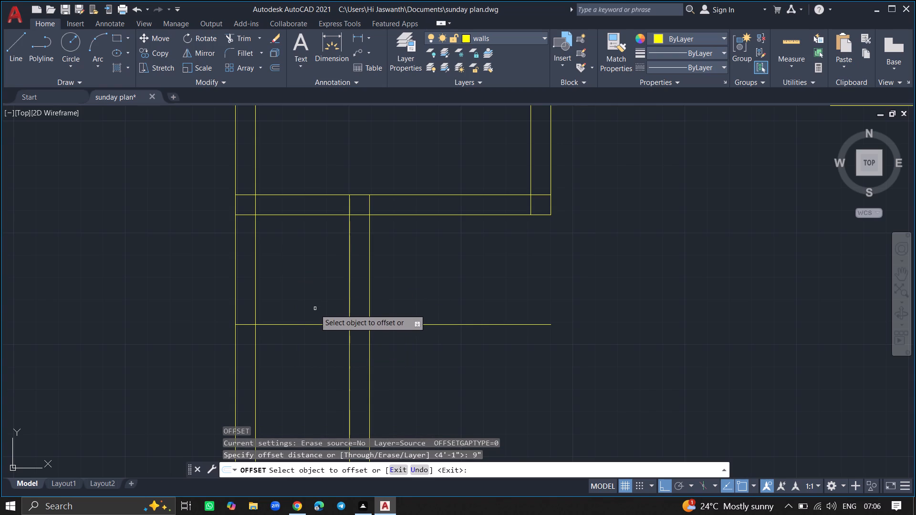
{"action": "left_click", "coordinate": [315, 324]}
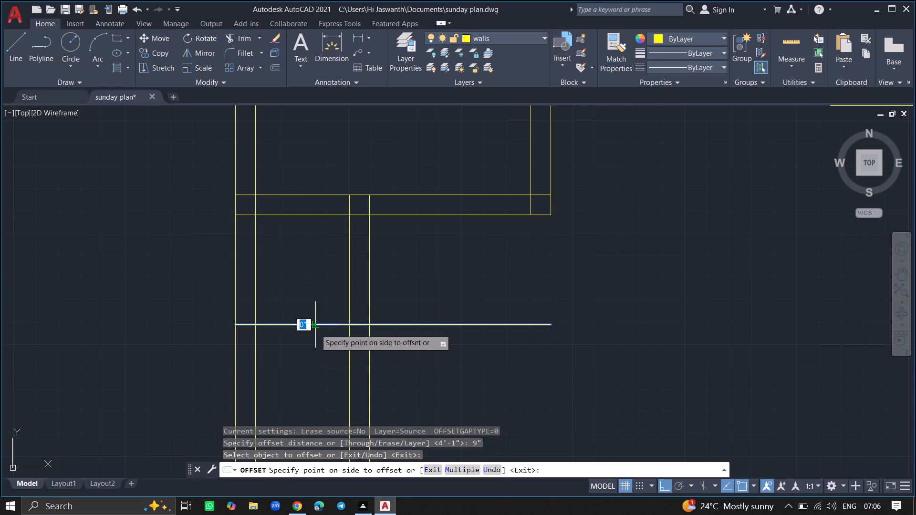
{"action": "left_click", "coordinate": [315, 348]}
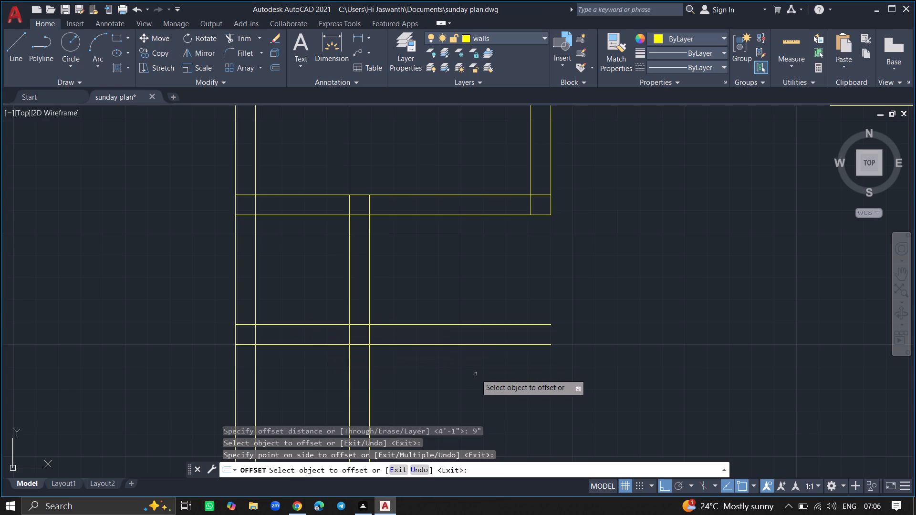
{"action": "key", "text": "Return"}
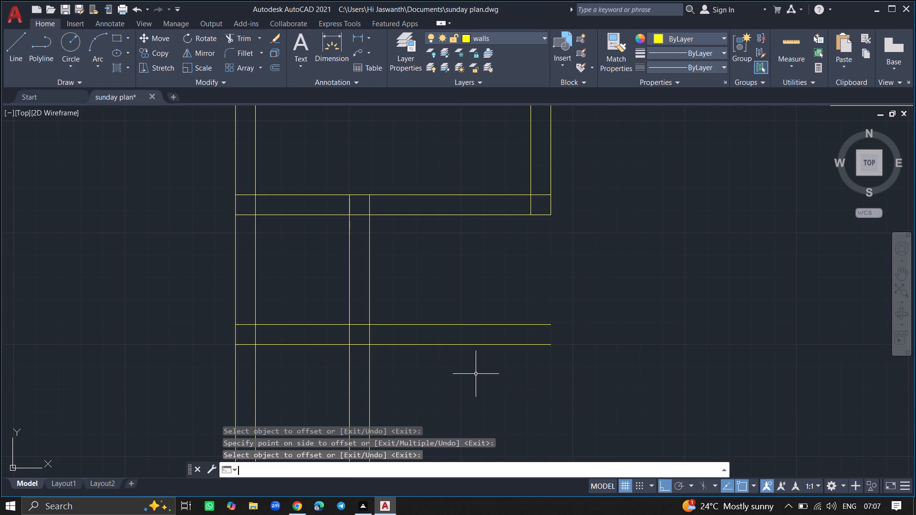
Trim the horizontal lines beyond the narrow room's right wall and the vertical wall lines below its bottom wall.
{"action": "type", "text": "tri"}
{"action": "key", "text": "m"}
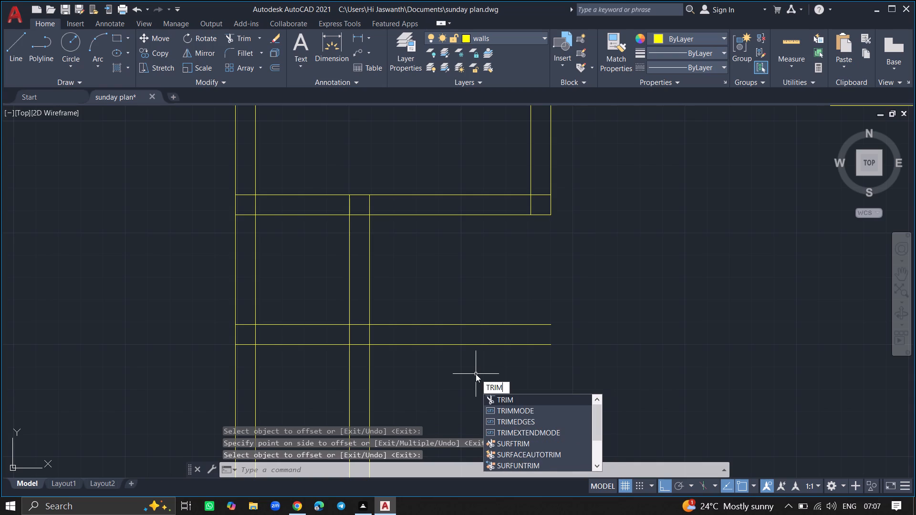
{"action": "key", "text": "Return"}
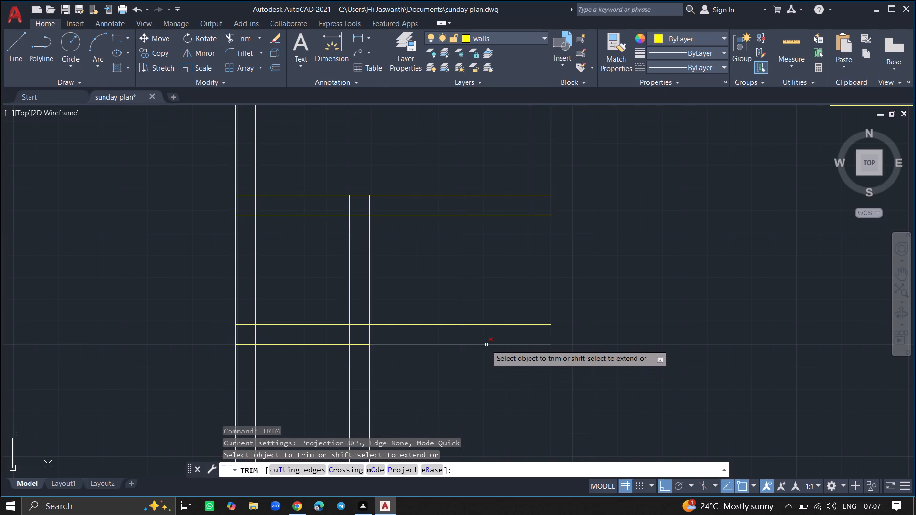
{"action": "left_click", "coordinate": [486, 345]}
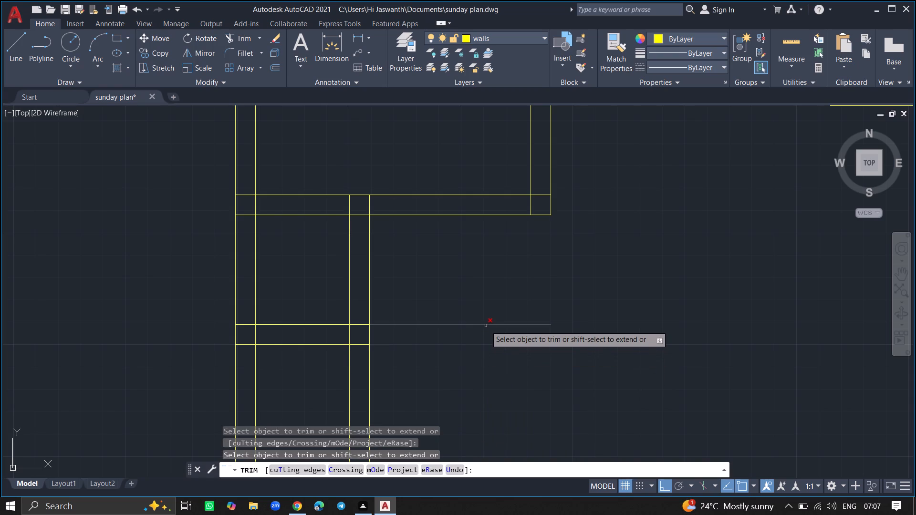
{"action": "left_click", "coordinate": [486, 326]}
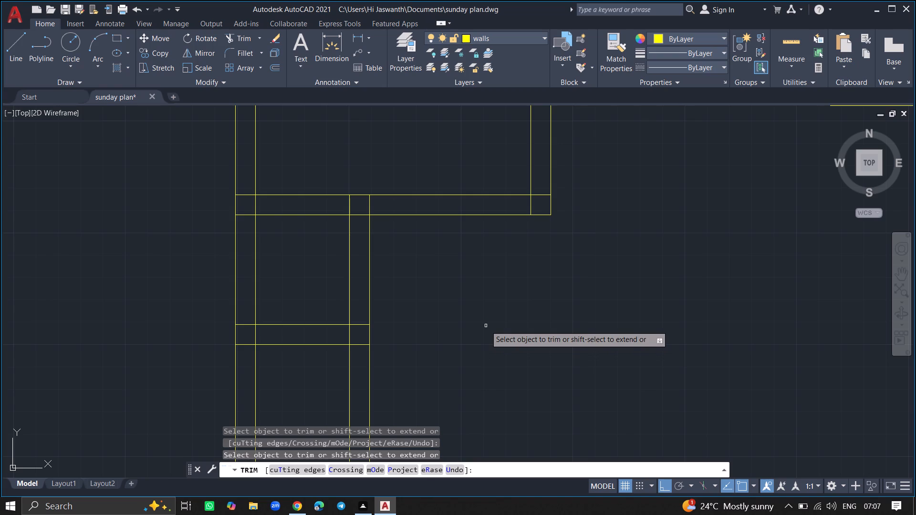
{"action": "left_click", "coordinate": [370, 381]}
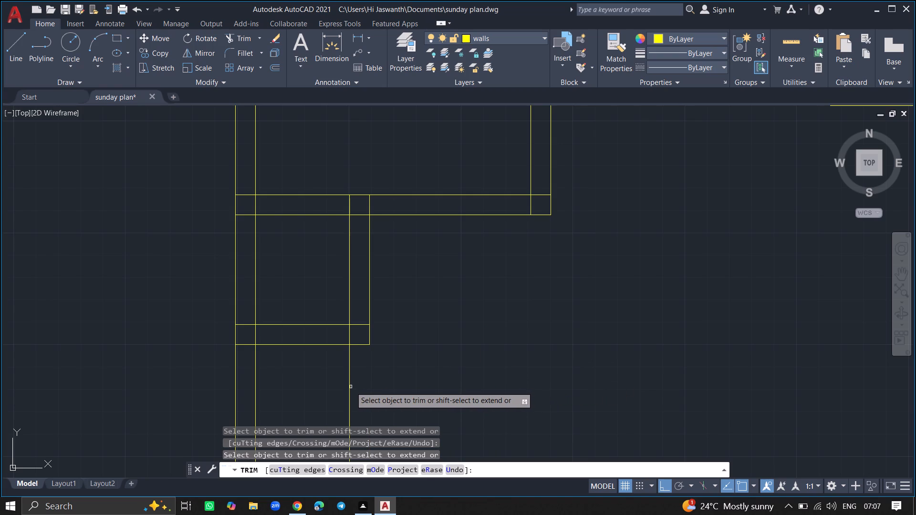
{"action": "left_click", "coordinate": [350, 387]}
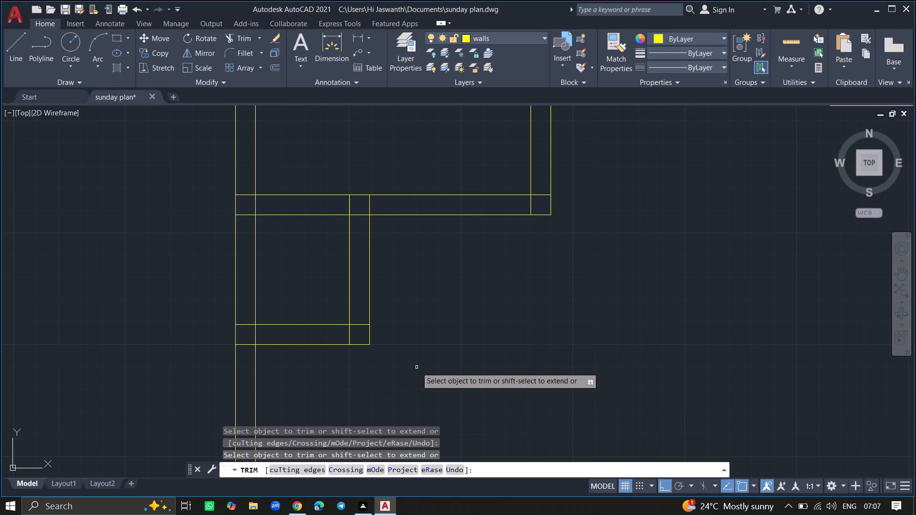
{"action": "key", "text": "Return"}
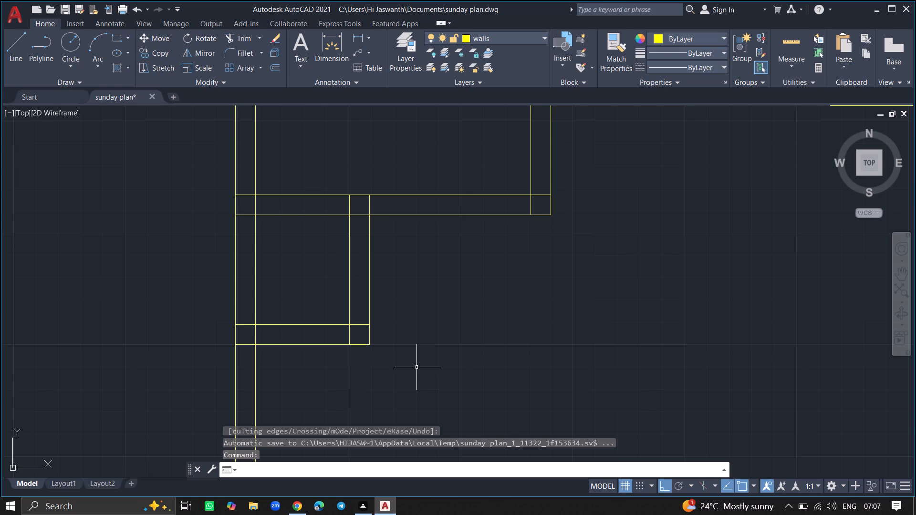
Offset the outer line of the narrow room's right wall 8'10" to the right.
{"action": "type", "text": "off"}
{"action": "type", "text": "set"}
{"action": "key", "text": "Return"}
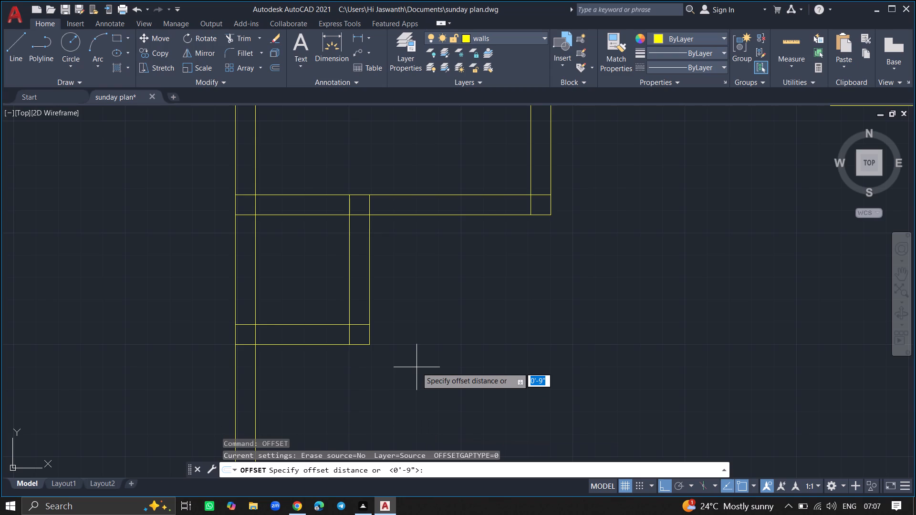
{"action": "type", "text": "8'"}
{"action": "key", "text": "1"}
{"action": "key", "text": "0"}
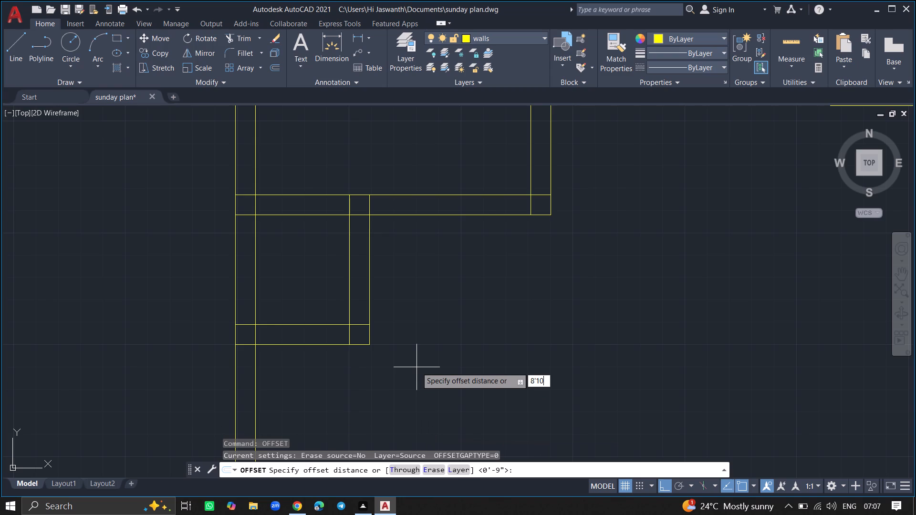
{"action": "key", "text": "shift+quotedbl"}
{"action": "key", "text": "Return"}
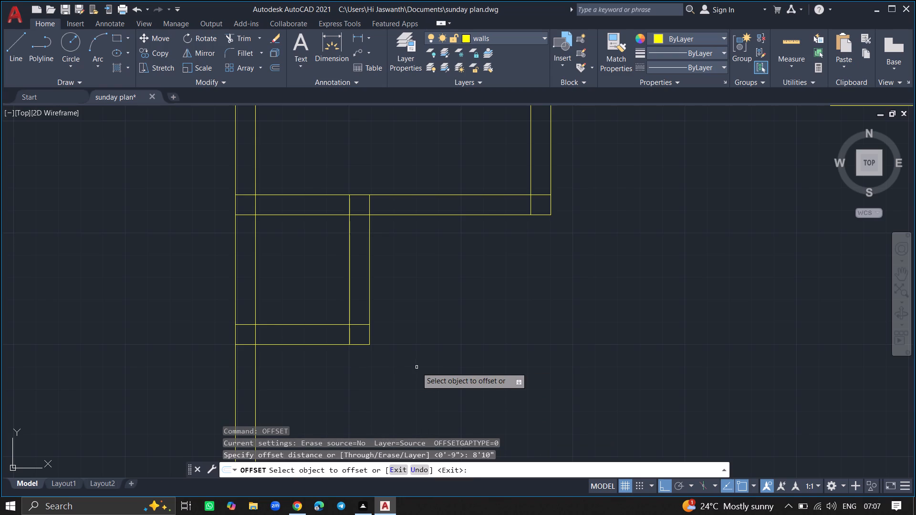
{"action": "left_click_drag", "start_coordinate": [369, 313], "coordinate": [442, 307]}
{"action": "left_click", "coordinate": [442, 307]}
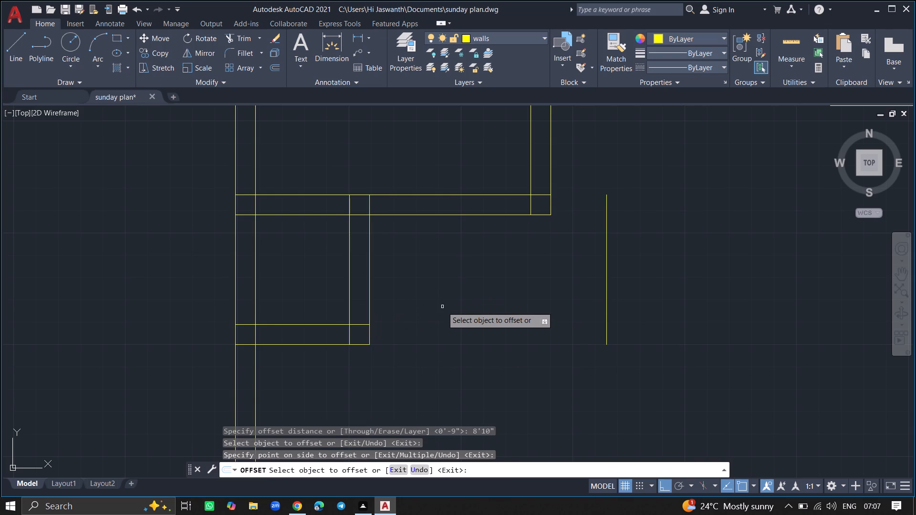
{"action": "key", "text": "Return"}
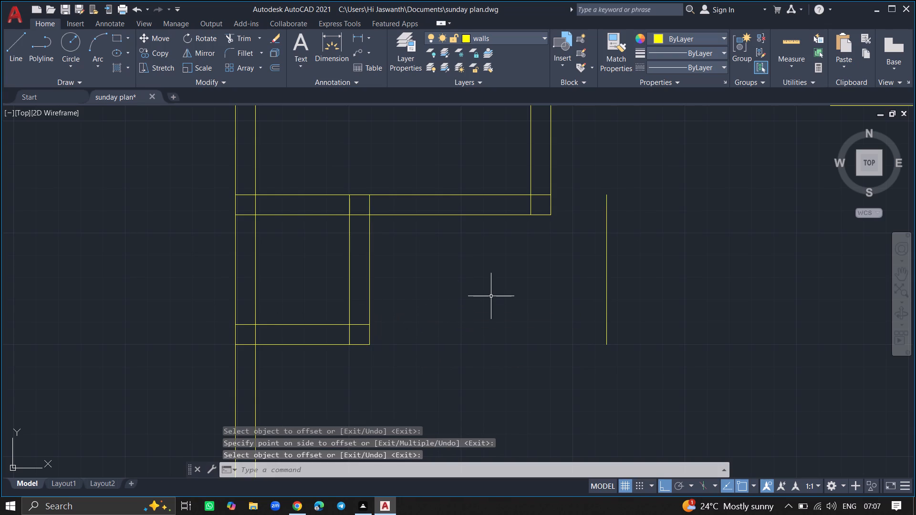
Offset the new vertical line 9" to the right to form the adjacent room's right wall.
{"action": "type", "text": "offset"}
{"action": "key", "text": "Return"}
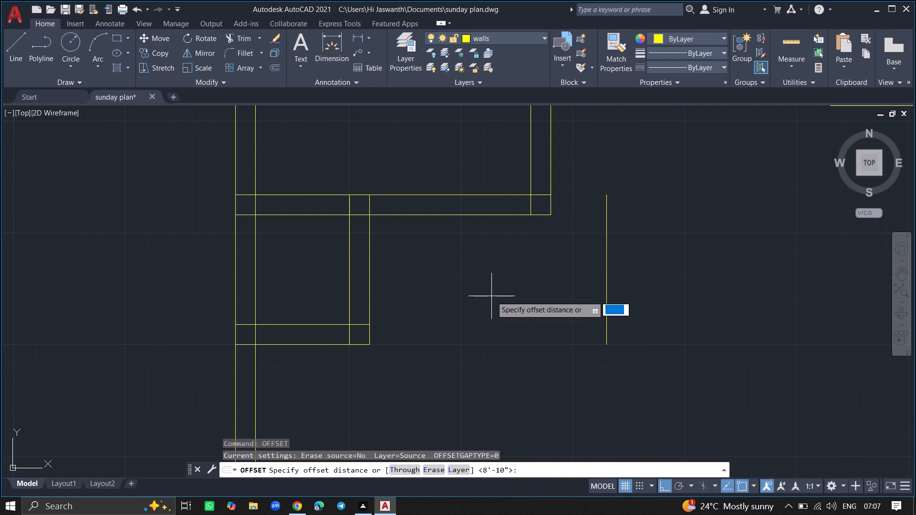
{"action": "key", "text": "9"}
{"action": "key", "text": "shift+quotedbl"}
{"action": "key", "text": "Return"}
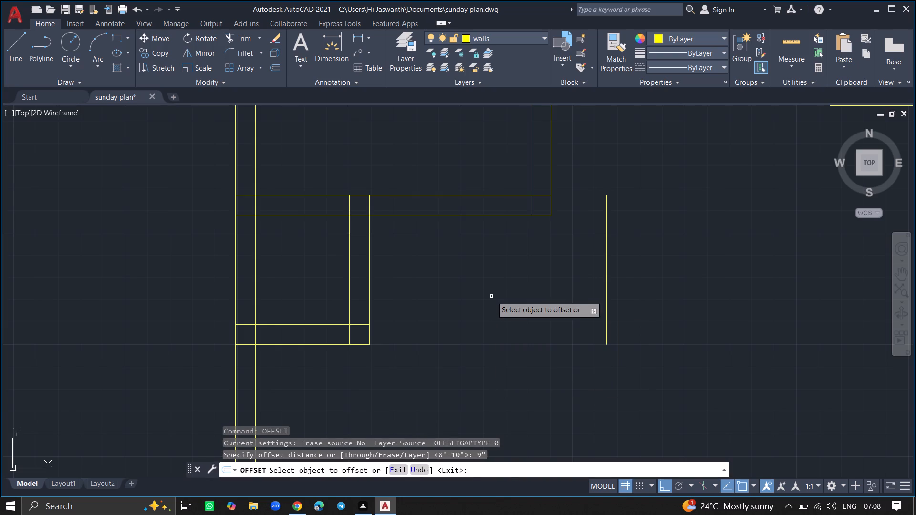
{"action": "left_click_drag", "start_coordinate": [606, 277], "coordinate": [634, 282]}
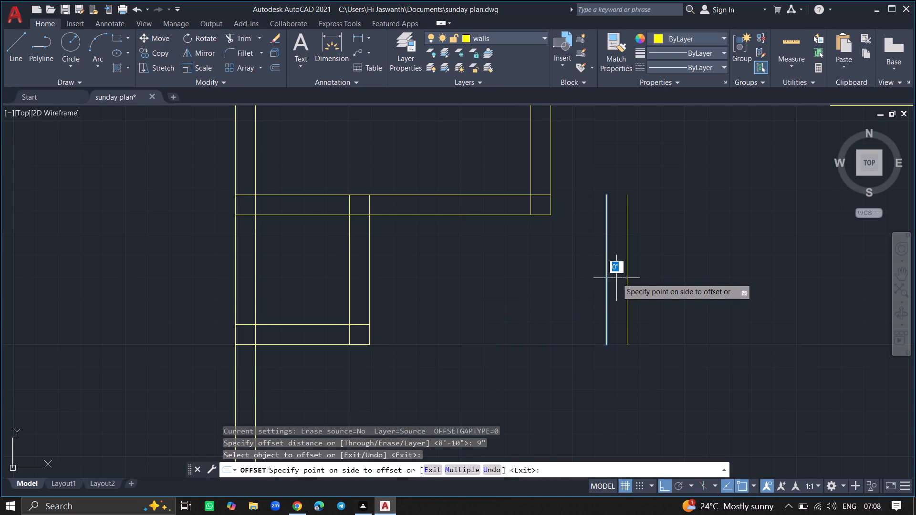
{"action": "left_click_drag", "start_coordinate": [634, 282], "coordinate": [638, 284]}
{"action": "left_click", "coordinate": [638, 284]}
{"action": "key", "text": "Return"}
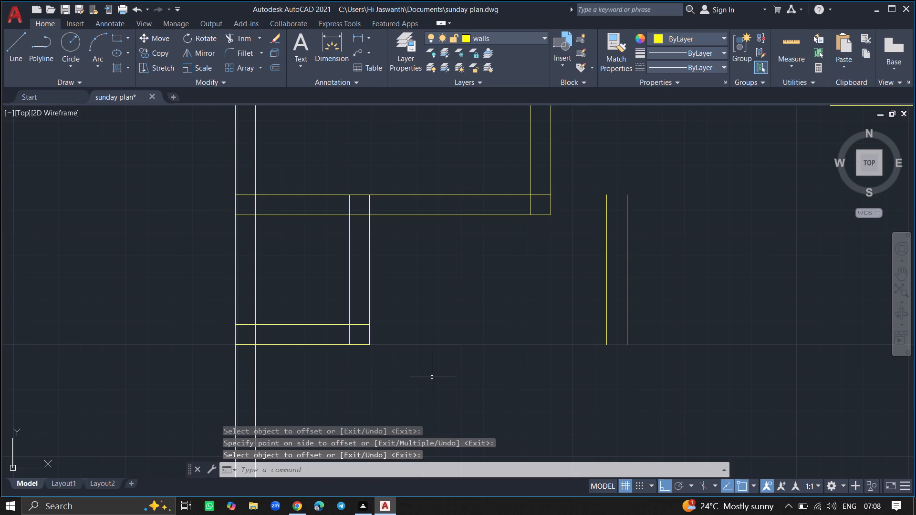
Extend both lines of the narrow room's bottom wall to the outer line of the new right wall.
{"action": "key", "text": "e"}
{"action": "key", "text": "x"}
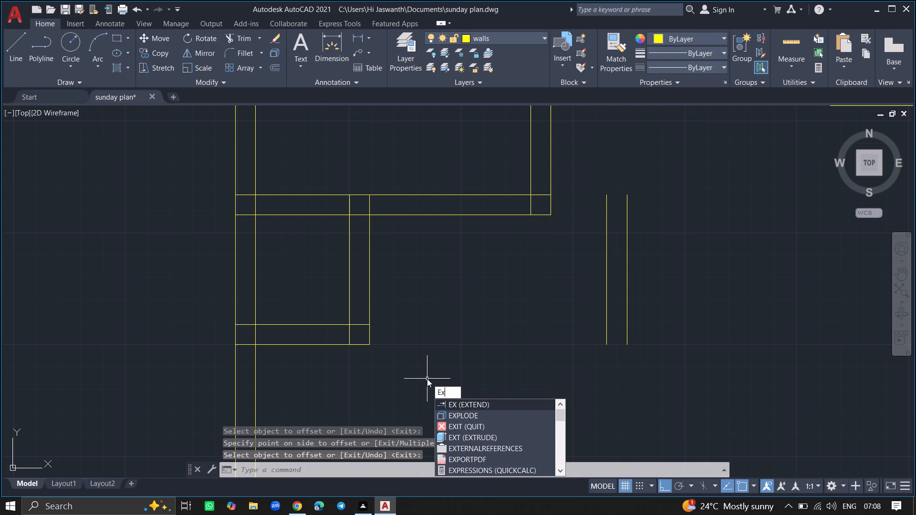
{"action": "key", "text": "Return"}
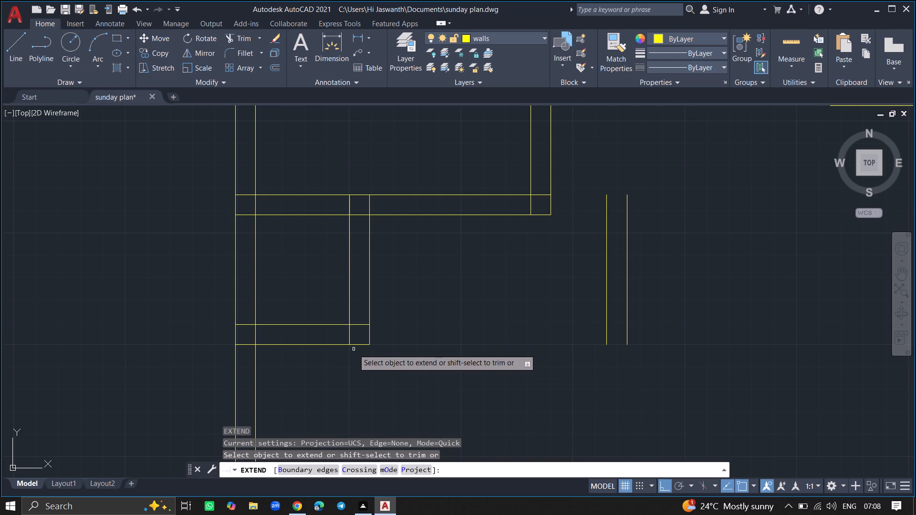
{"action": "left_click_drag", "start_coordinate": [355, 345], "coordinate": [364, 345]}
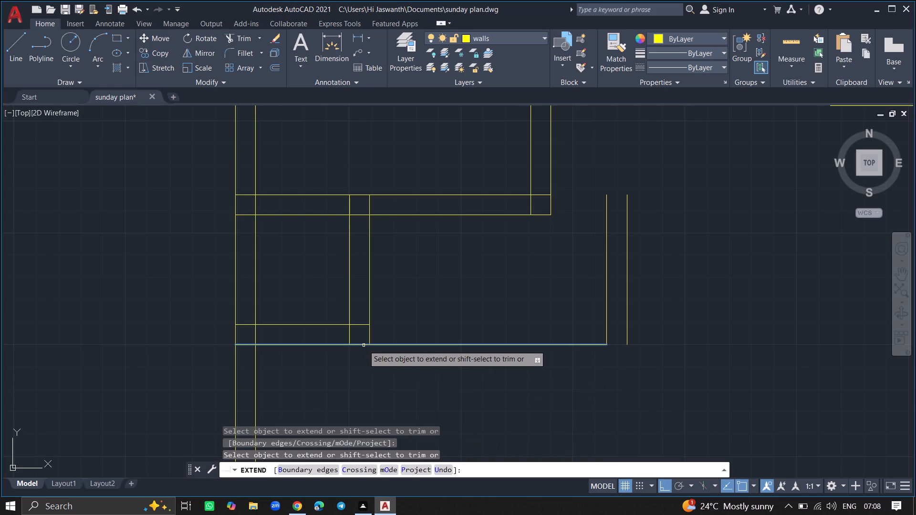
{"action": "left_click_drag", "start_coordinate": [364, 345], "coordinate": [455, 344]}
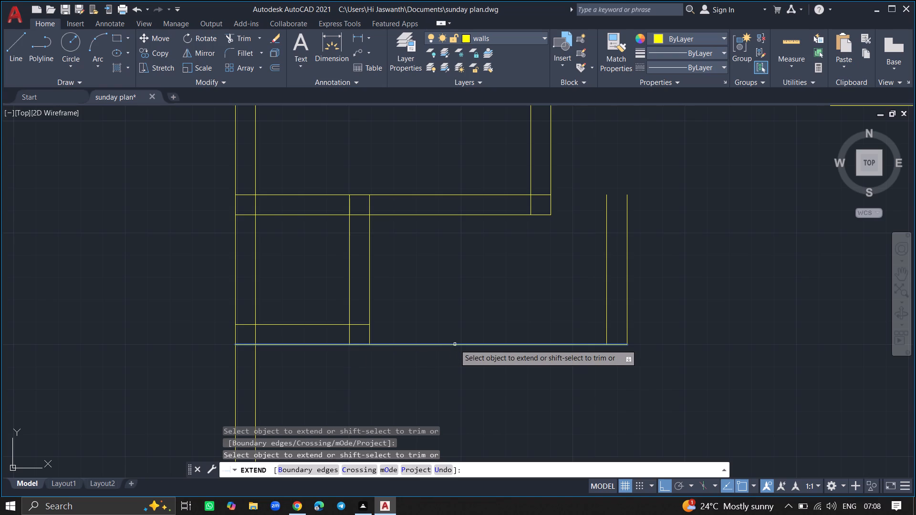
{"action": "left_click", "coordinate": [455, 344]}
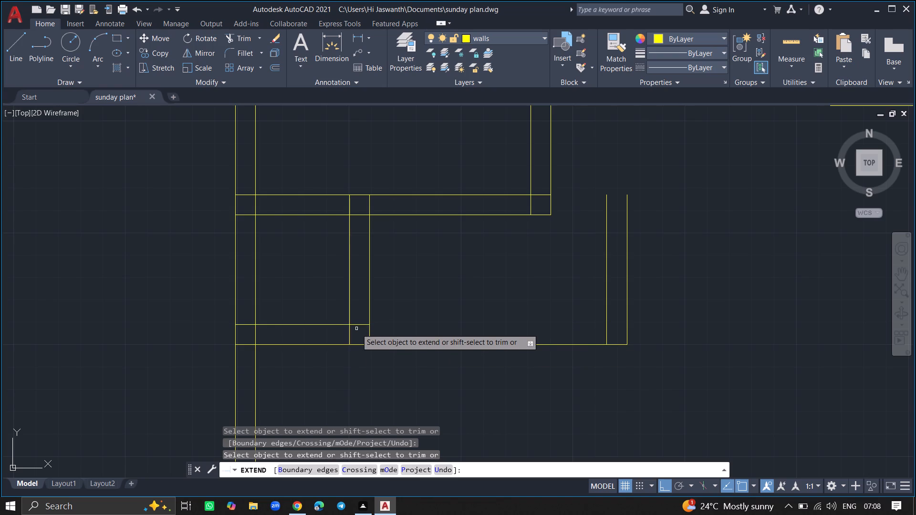
{"action": "left_click", "coordinate": [356, 325]}
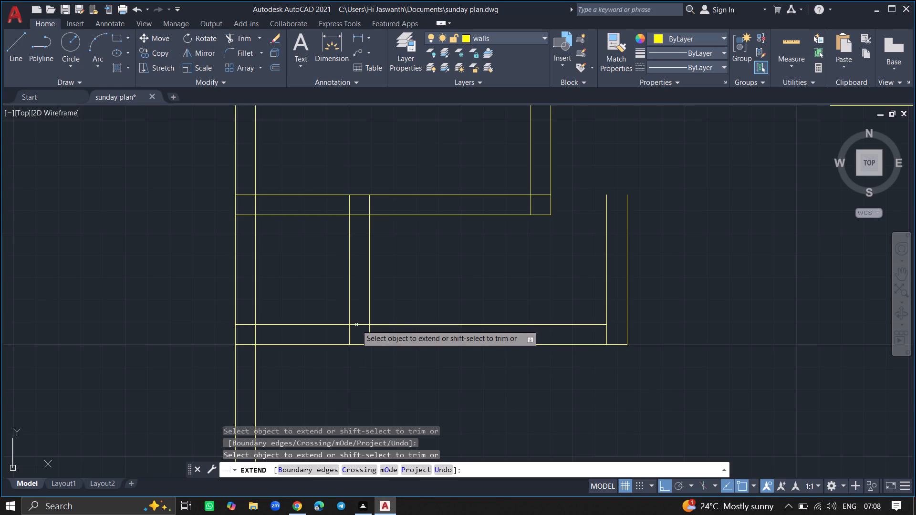
{"action": "left_click", "coordinate": [524, 324]}
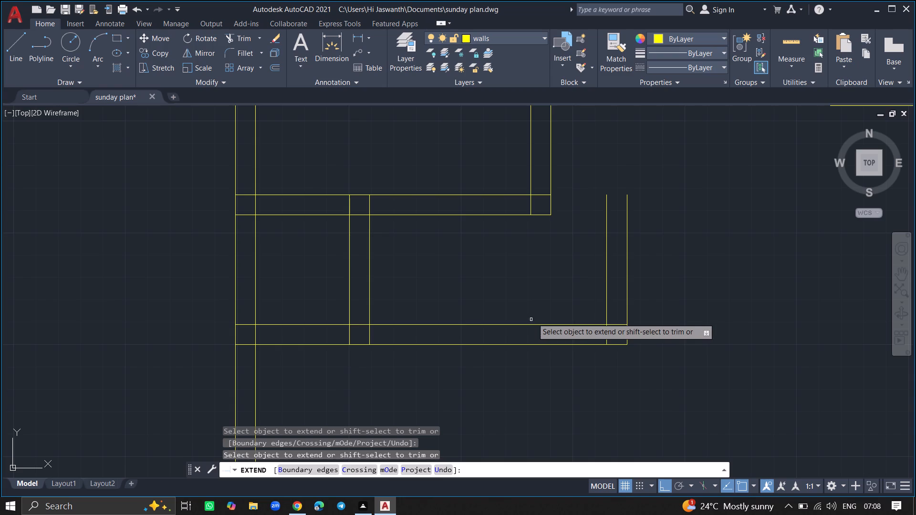
Extend both lines of the wall above the narrow room to the outer line of the new right wall.
{"action": "left_click", "coordinate": [546, 216]}
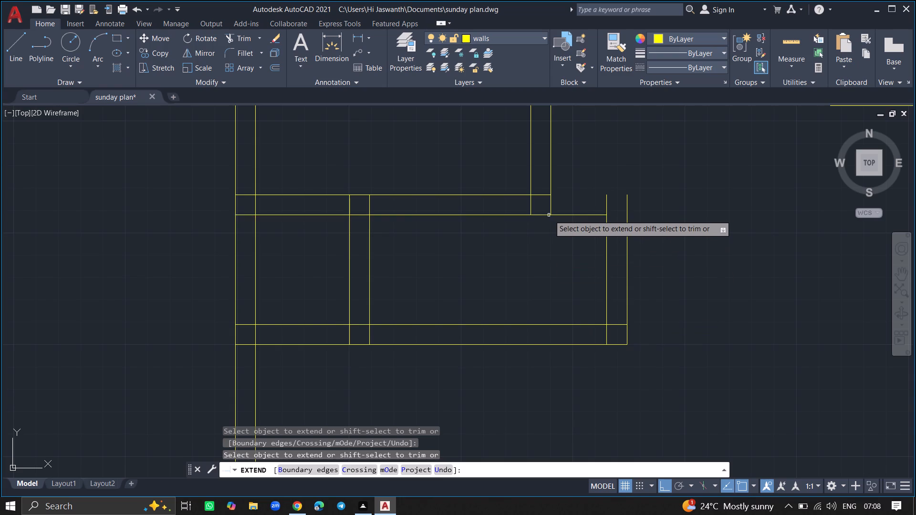
{"action": "left_click", "coordinate": [555, 215]}
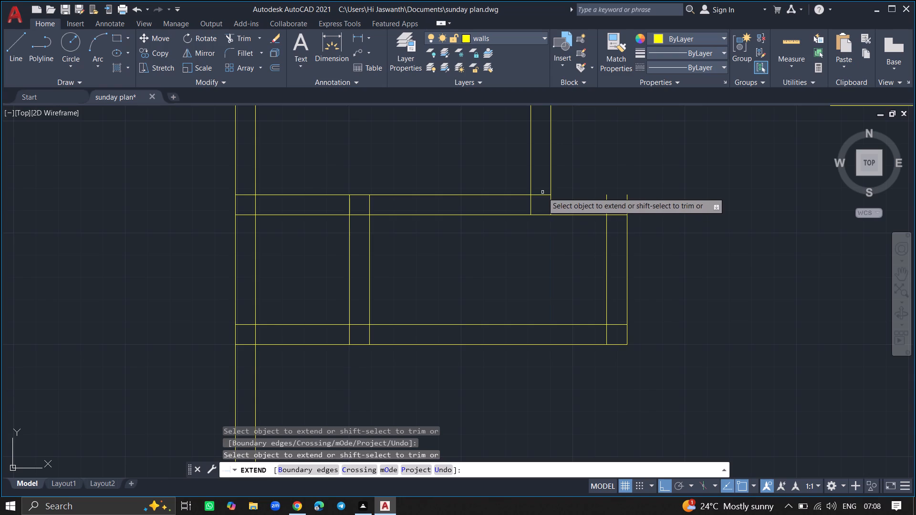
{"action": "left_click", "coordinate": [542, 194]}
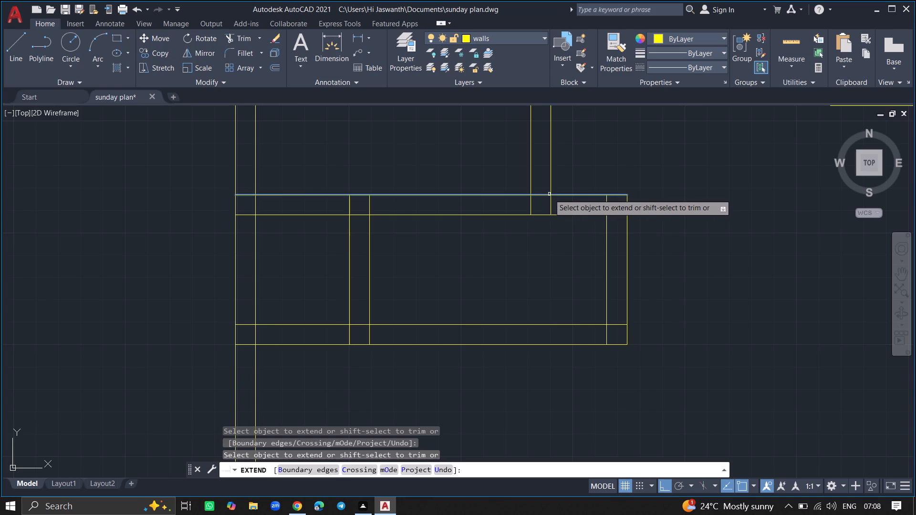
{"action": "left_click", "coordinate": [556, 194]}
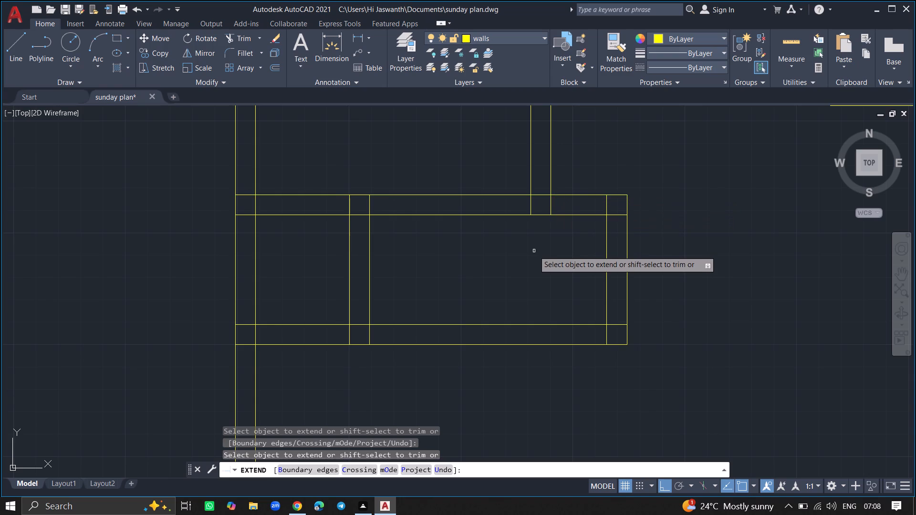
{"action": "key", "text": "Return"}
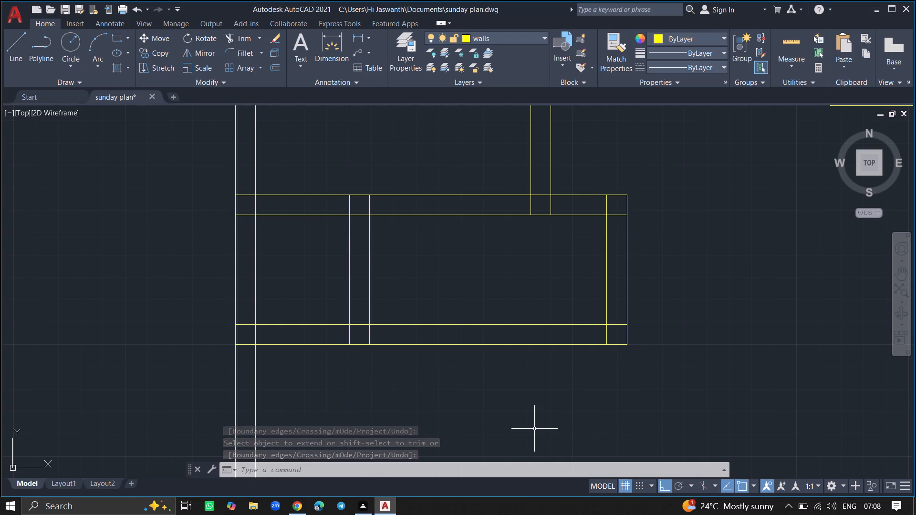
Extend both lines of the small right-hand room's bottom wall leftward to the far line of the middle vertical wall.
{"action": "scroll", "coordinate": [534, 429], "scroll_direction": "down", "scroll_amount": 1, "text": "ctrl"}
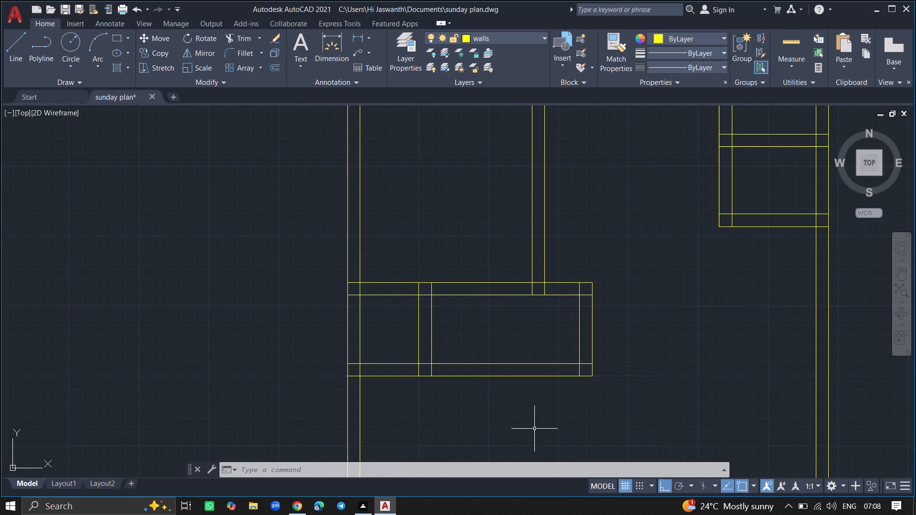
{"action": "scroll", "coordinate": [534, 429], "scroll_direction": "down", "scroll_amount": 1, "text": "ctrl"}
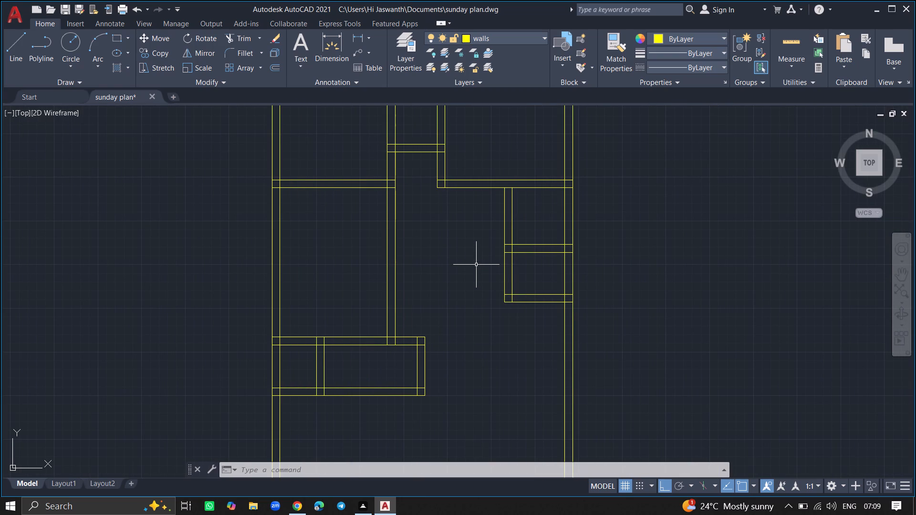
{"action": "scroll", "coordinate": [476, 258], "scroll_direction": "down", "scroll_amount": 4, "text": "ctrl"}
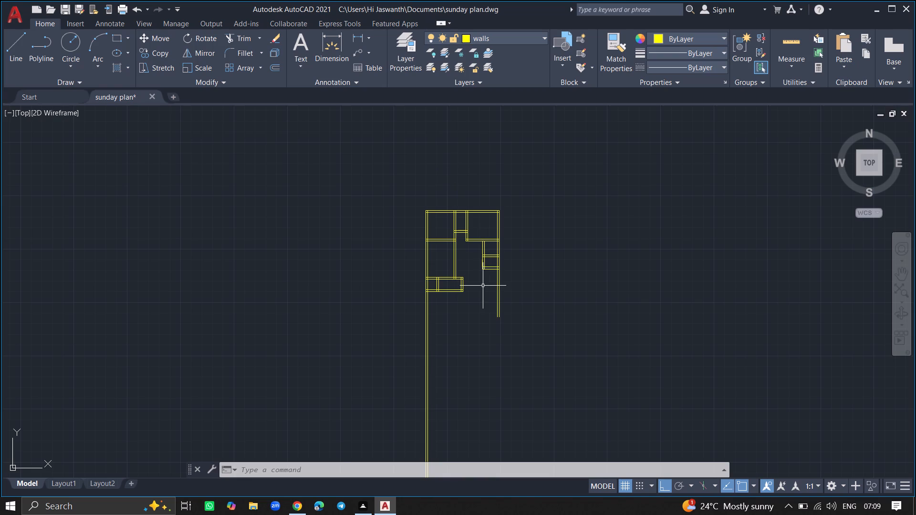
{"action": "scroll", "coordinate": [483, 286], "scroll_direction": "up", "scroll_amount": 2, "text": "ctrl"}
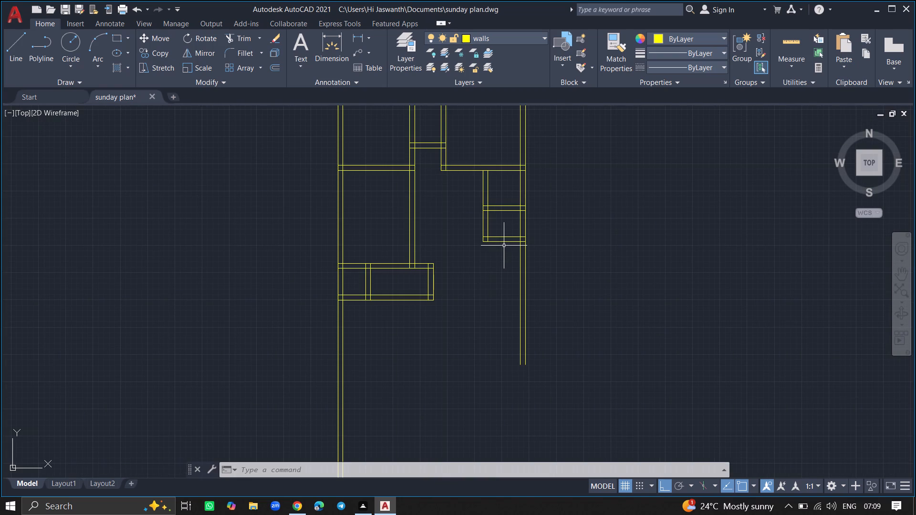
{"action": "scroll", "coordinate": [502, 238], "scroll_direction": "up", "scroll_amount": 2, "text": "ctrl"}
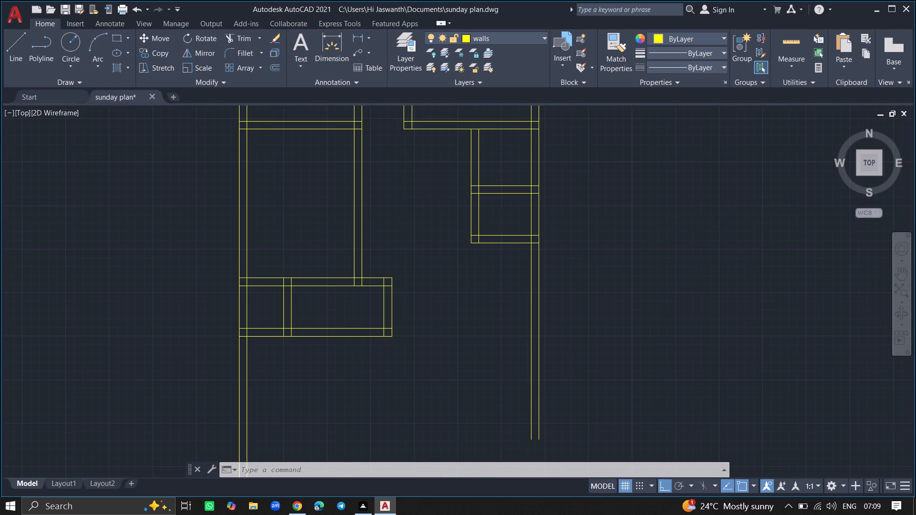
{"action": "type", "text": "ex"}
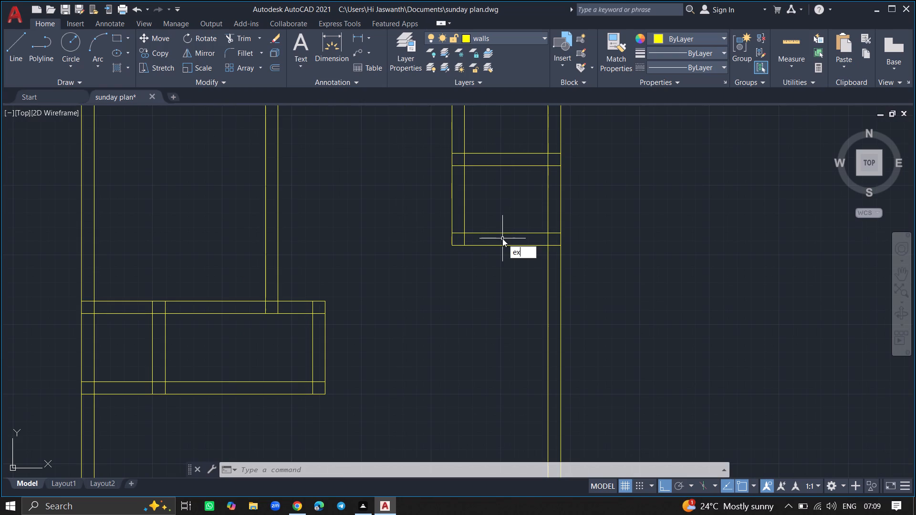
{"action": "key", "text": "Return"}
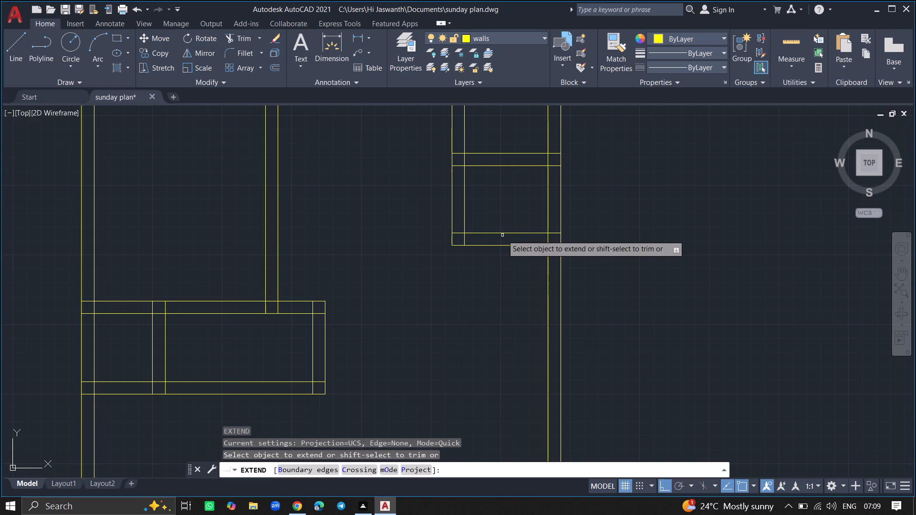
{"action": "left_click", "coordinate": [502, 234]}
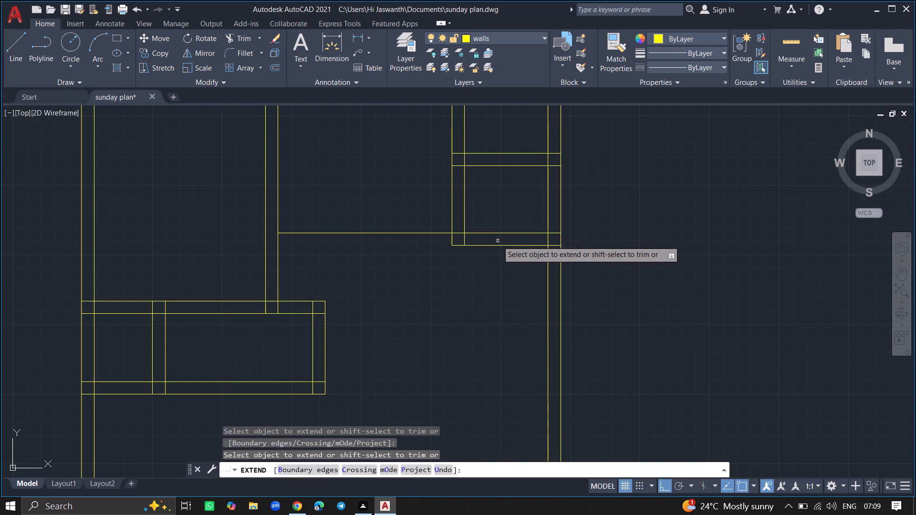
{"action": "left_click", "coordinate": [497, 245]}
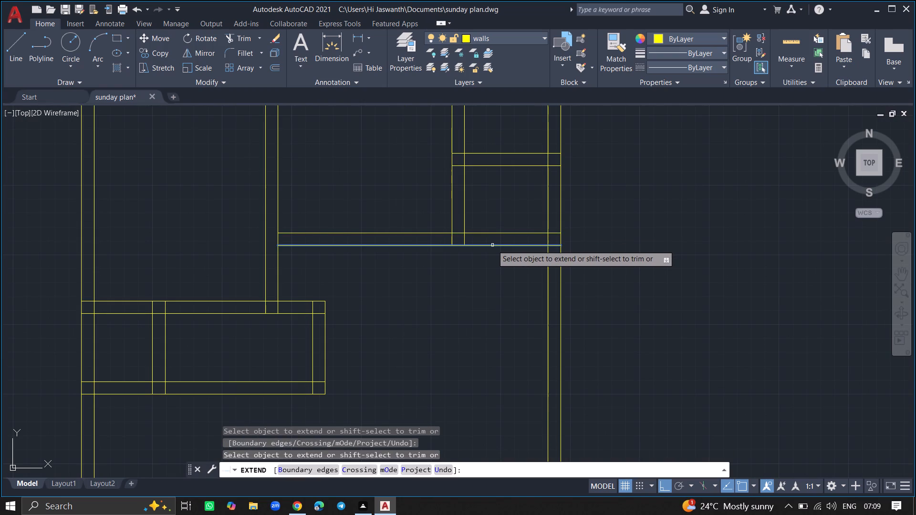
{"action": "left_click", "coordinate": [416, 233]}
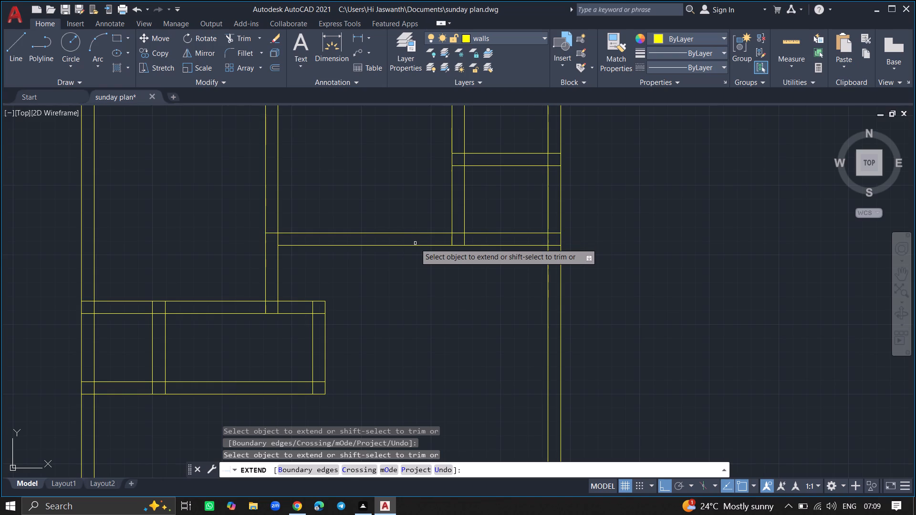
{"action": "left_click", "coordinate": [414, 247]}
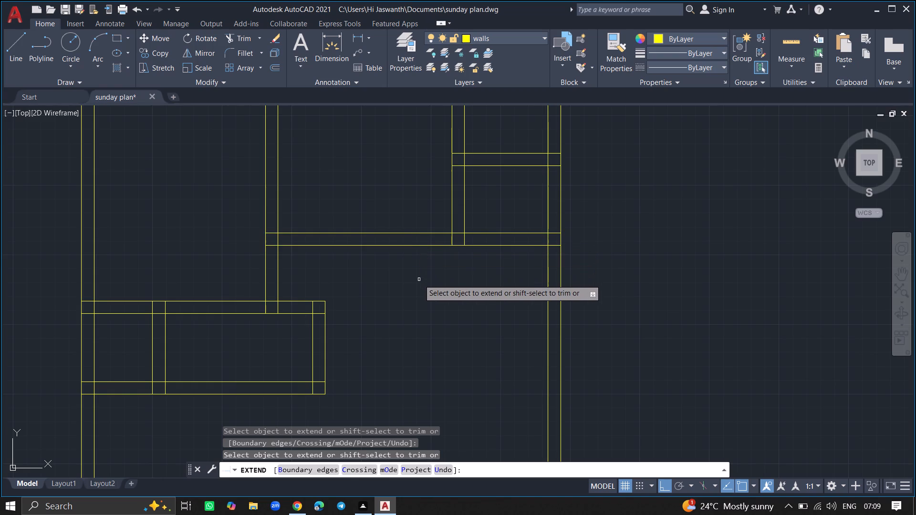
{"action": "key", "text": "Return"}
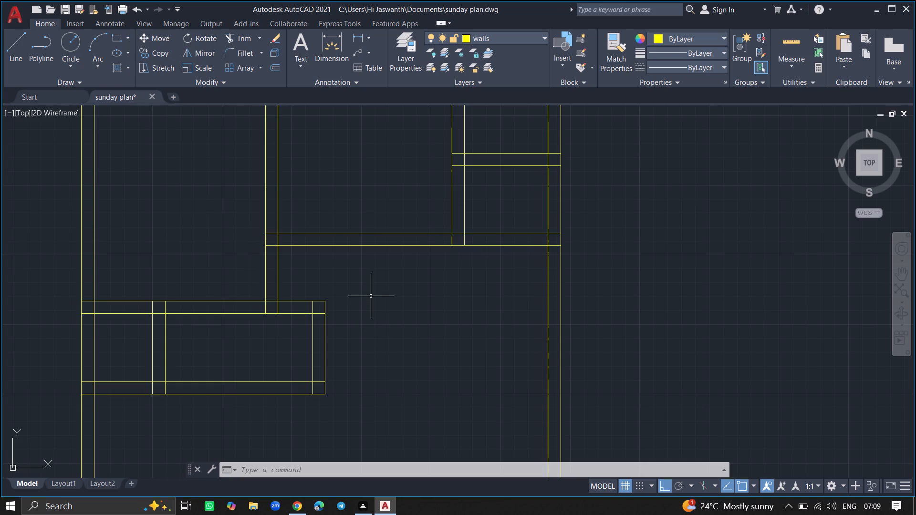
{"action": "key", "text": "l"}
{"action": "key", "text": "Escape"}
Create a new layer named "staircase".
{"action": "left_click", "coordinate": [403, 68]}
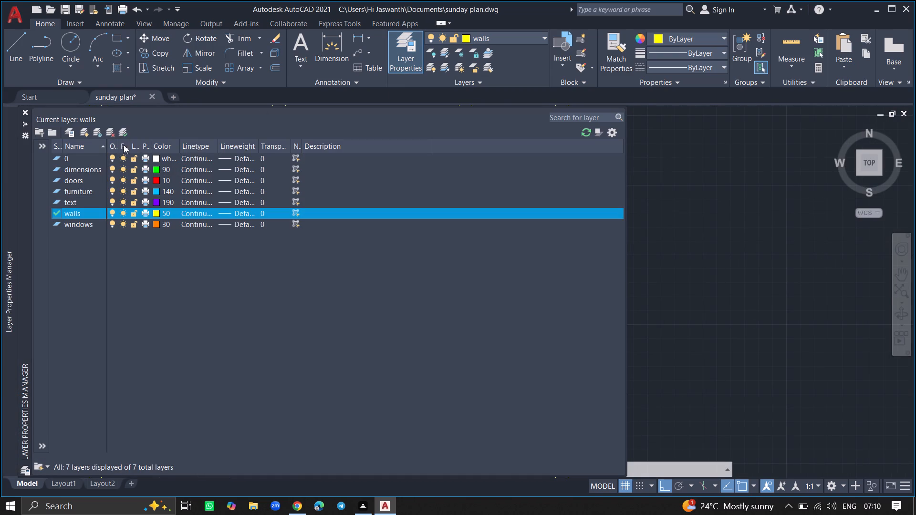
{"action": "left_click", "coordinate": [97, 132]}
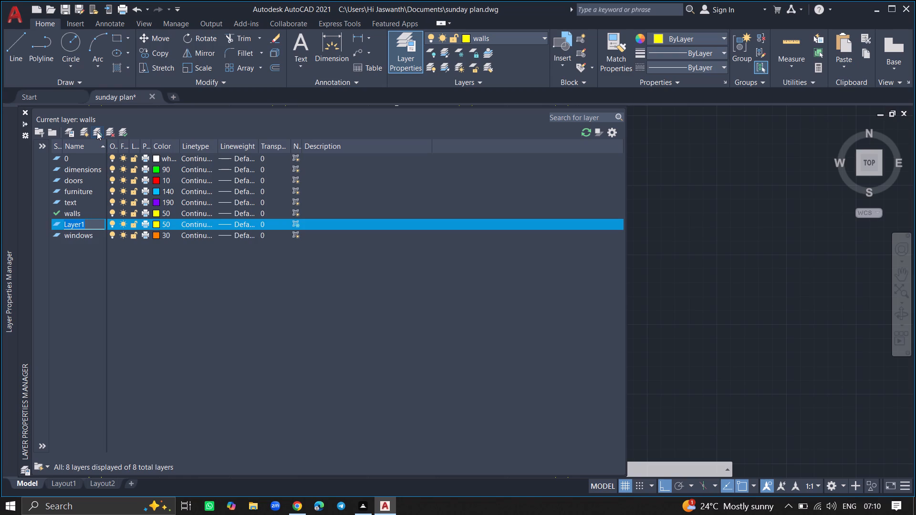
{"action": "left_click", "coordinate": [94, 225]}
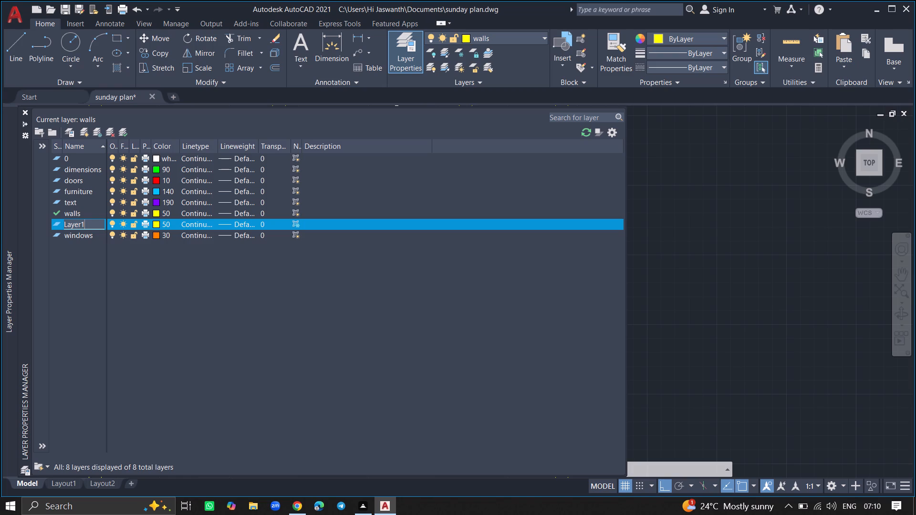
{"action": "key", "text": "BackSpace"}
{"action": "key", "text": "BackSpace"}
{"action": "key", "text": "BackSpace"}
{"action": "key", "text": "BackSpace"}
{"action": "key", "text": "BackSpace"}
{"action": "key", "text": "BackSpace"}
{"action": "key", "text": "BackSpace"}
{"action": "type", "text": "st"}
{"action": "key", "text": "a"}
{"action": "key", "text": "i"}
{"action": "type", "text": "rc"}
{"action": "type", "text": "ase"}
{"action": "left_click", "coordinate": [70, 268]}
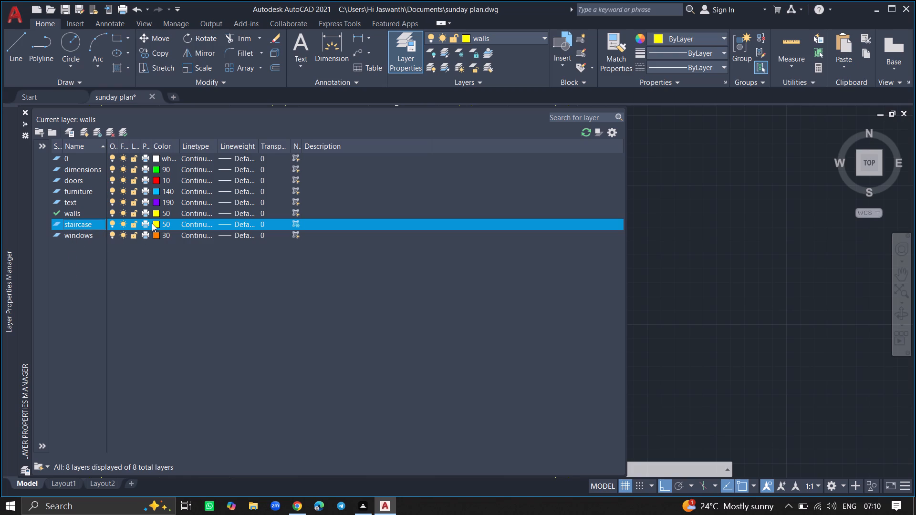
Set the staircase layer's colour to index colour 160 (blue).
{"action": "left_click", "coordinate": [154, 222]}
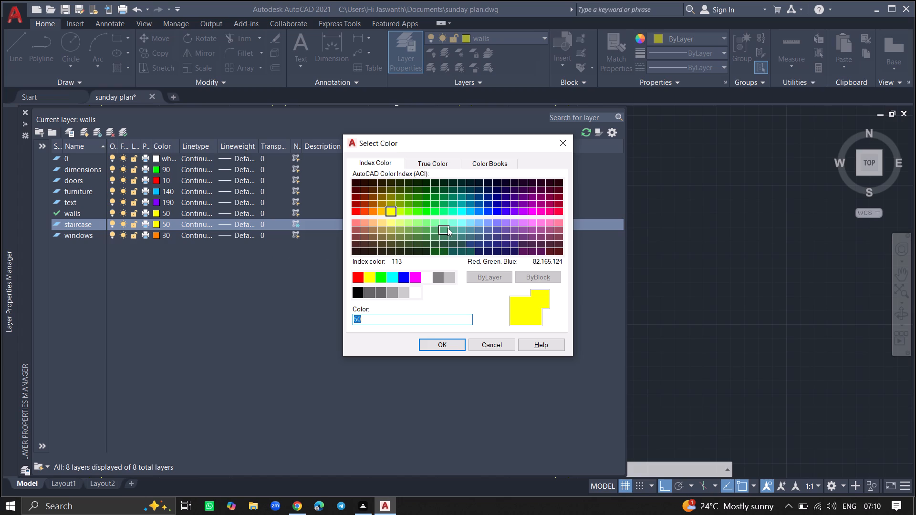
{"action": "left_click", "coordinate": [488, 213]}
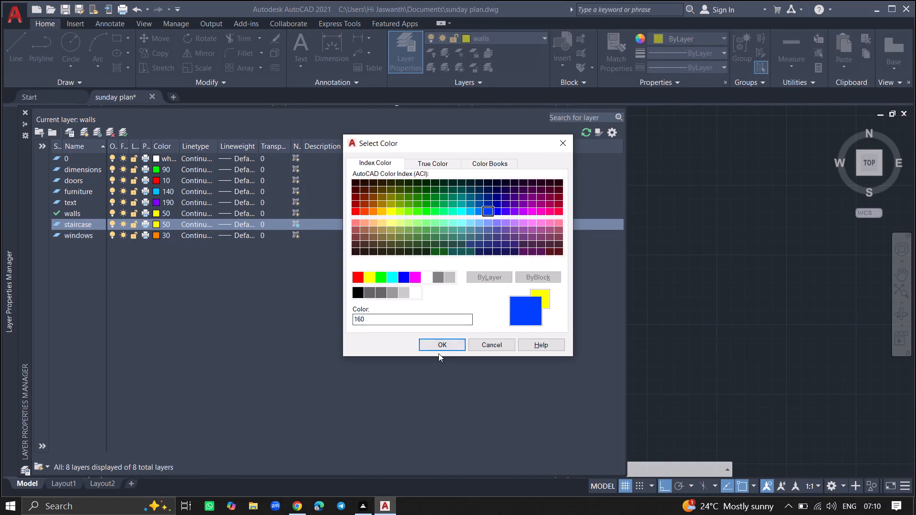
{"action": "left_click", "coordinate": [437, 344]}
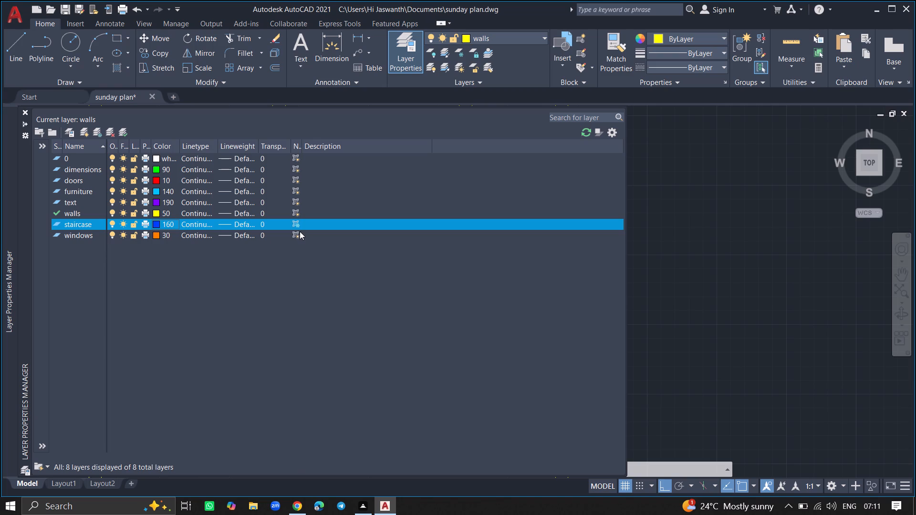
Make the staircase layer current and close the layer manager.
{"action": "left_click", "coordinate": [297, 226]}
{"action": "left_click", "coordinate": [59, 227]}
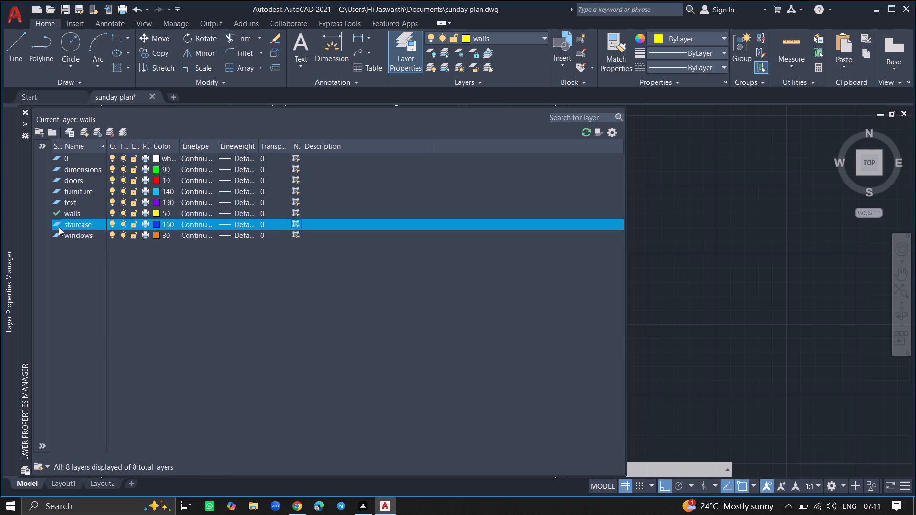
{"action": "double_click", "coordinate": [58, 222]}
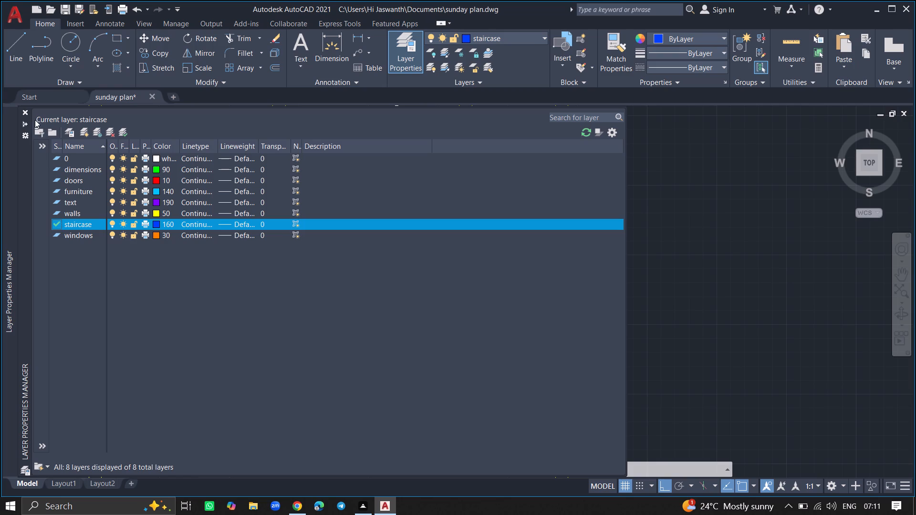
{"action": "left_click", "coordinate": [24, 109]}
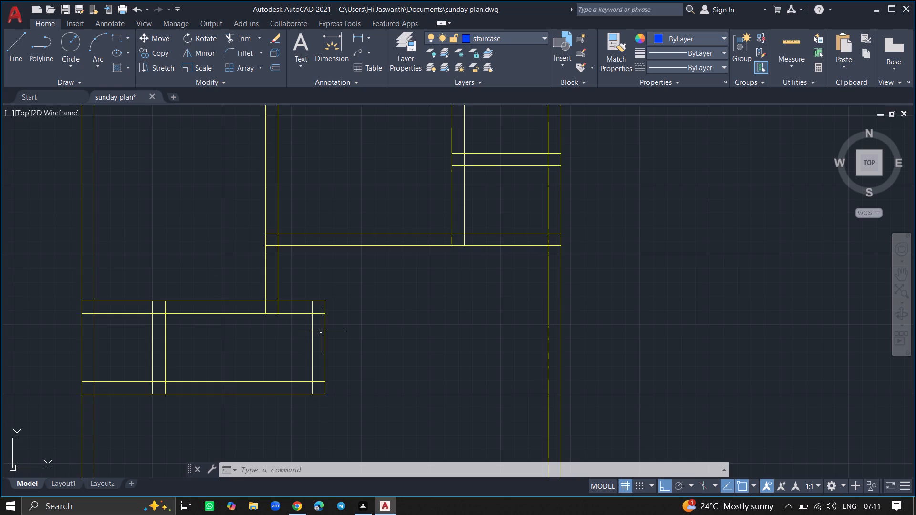
Draw a vertical line down from the extended wall's lower line, with a 7'9" segment followed by one of about 6".
{"action": "key", "text": "l"}
{"action": "key", "text": "Return"}
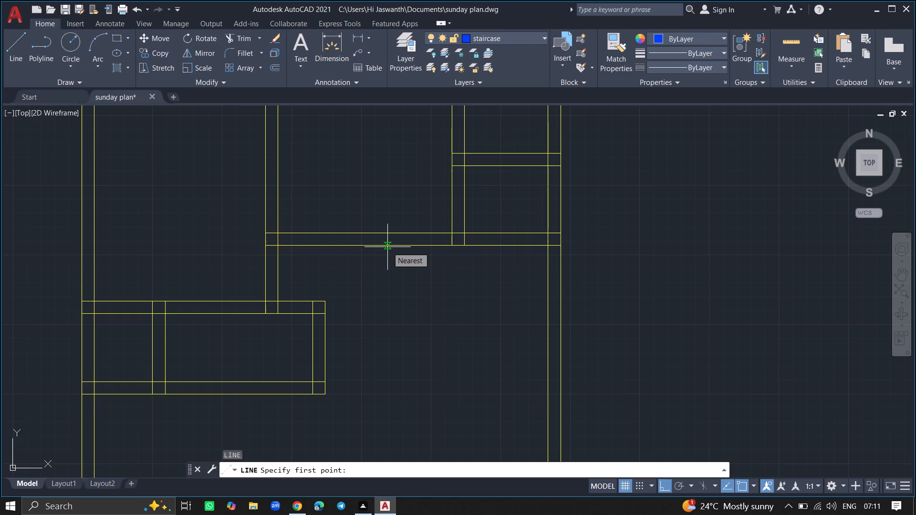
{"action": "left_click", "coordinate": [387, 247]}
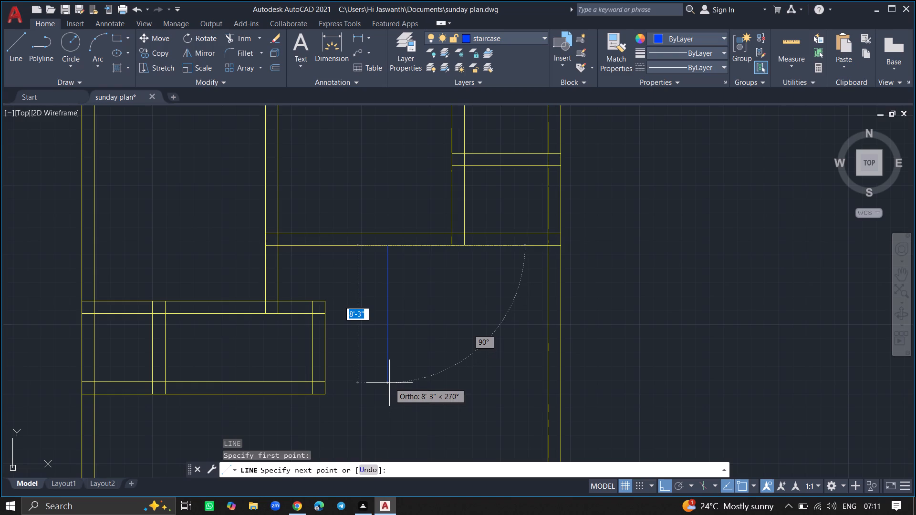
{"action": "type", "text": "7'"}
{"action": "key", "text": "9"}
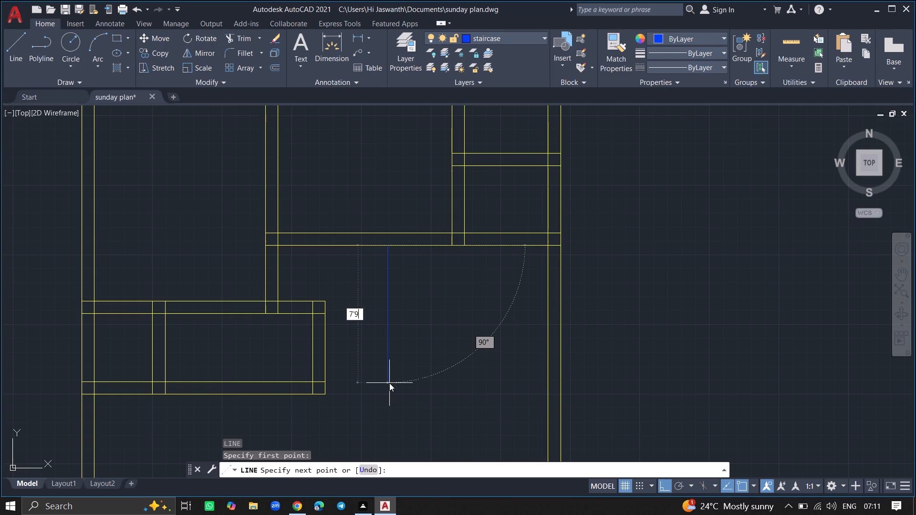
{"action": "key", "text": "shift+quotedbl"}
{"action": "key", "text": "Return"}
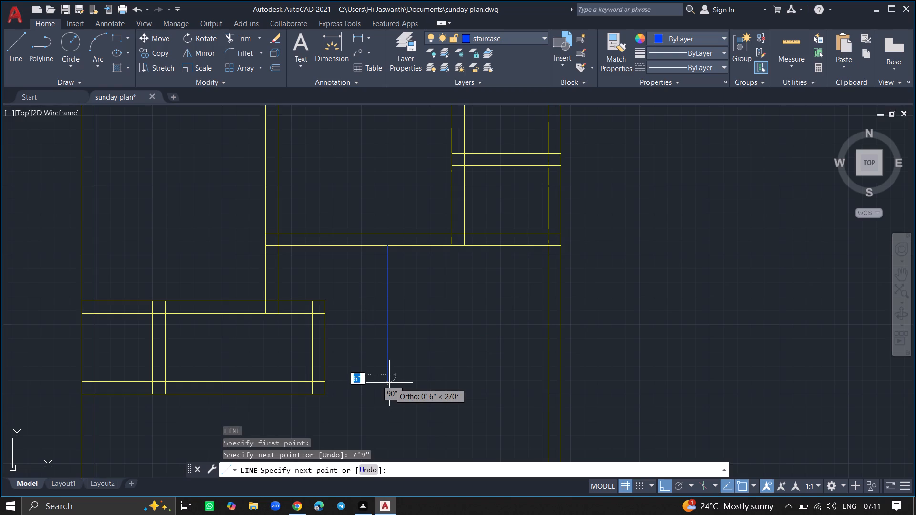
{"action": "left_click", "coordinate": [389, 383]}
{"action": "key", "text": "Return"}
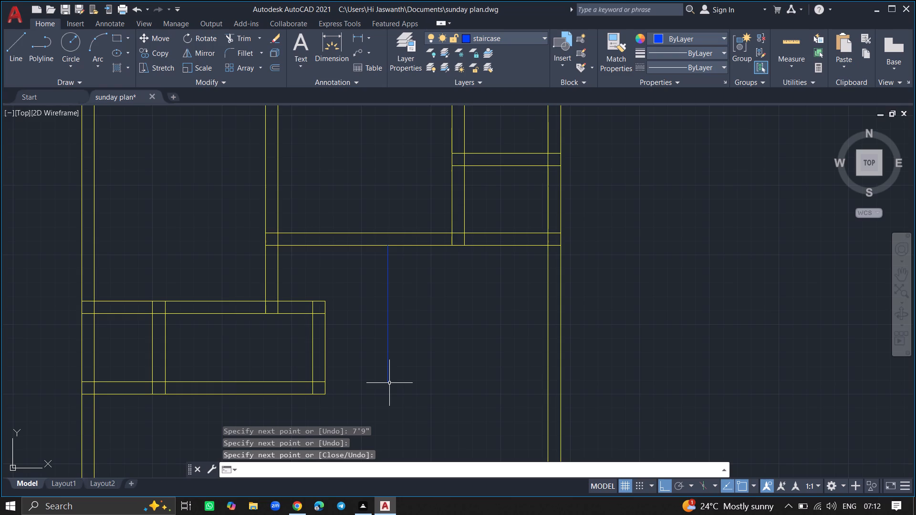
Draw a vertical line about 3'-9" down from the wall's lower line, east of the existing long staircase line.
{"action": "key", "text": "l"}
{"action": "key", "text": "Return"}
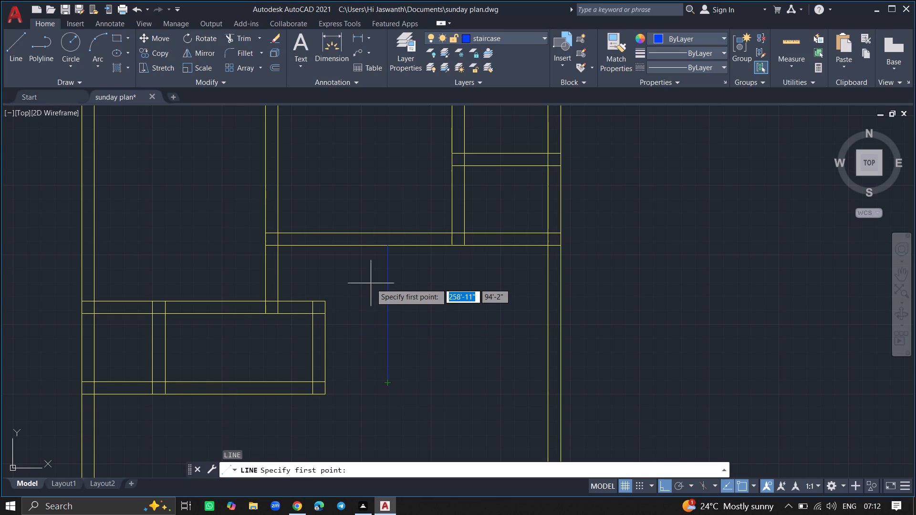
{"action": "scroll", "coordinate": [371, 283], "scroll_direction": "up", "scroll_amount": 3, "text": "ctrl"}
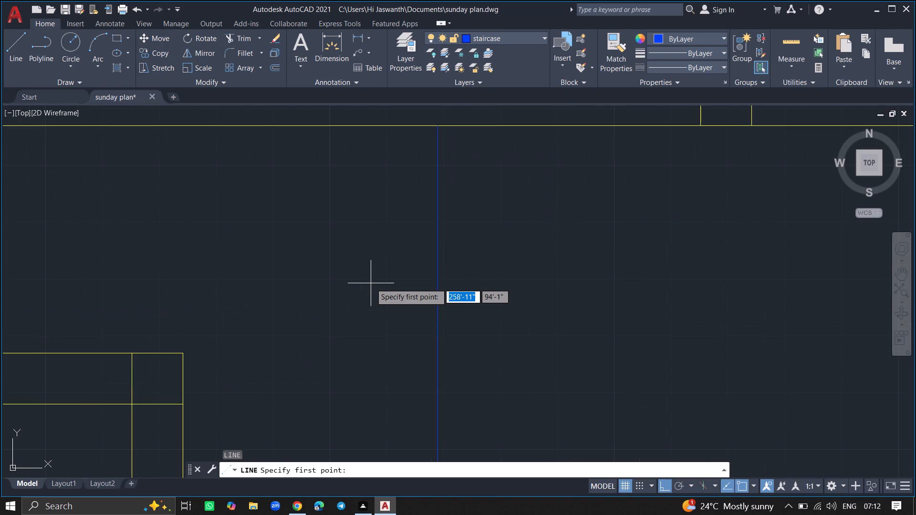
{"action": "scroll", "coordinate": [357, 233], "scroll_direction": "down", "scroll_amount": 2, "text": "ctrl"}
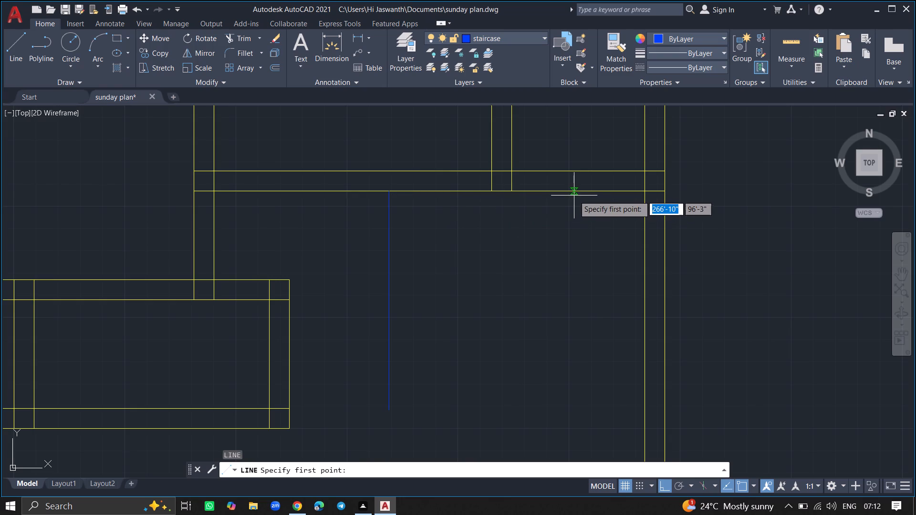
{"action": "left_click_drag", "start_coordinate": [574, 195], "coordinate": [574, 268]}
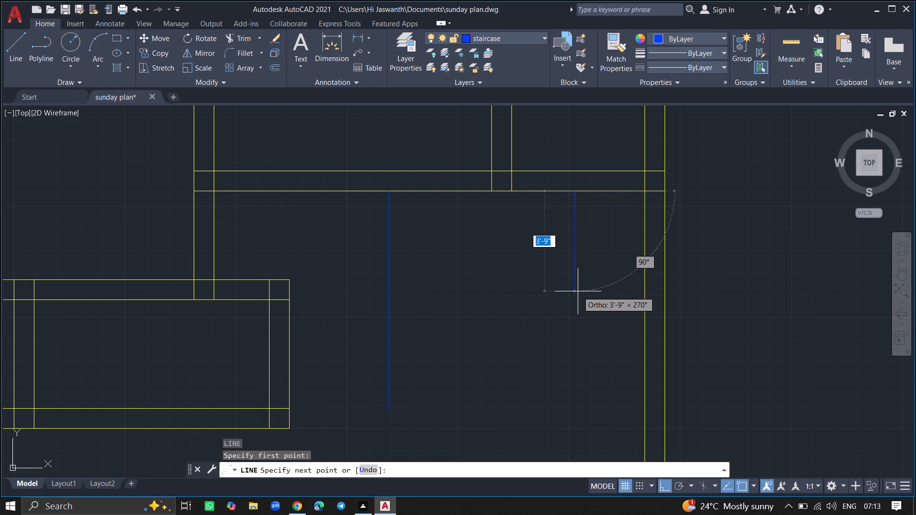
{"action": "left_click", "coordinate": [578, 291]}
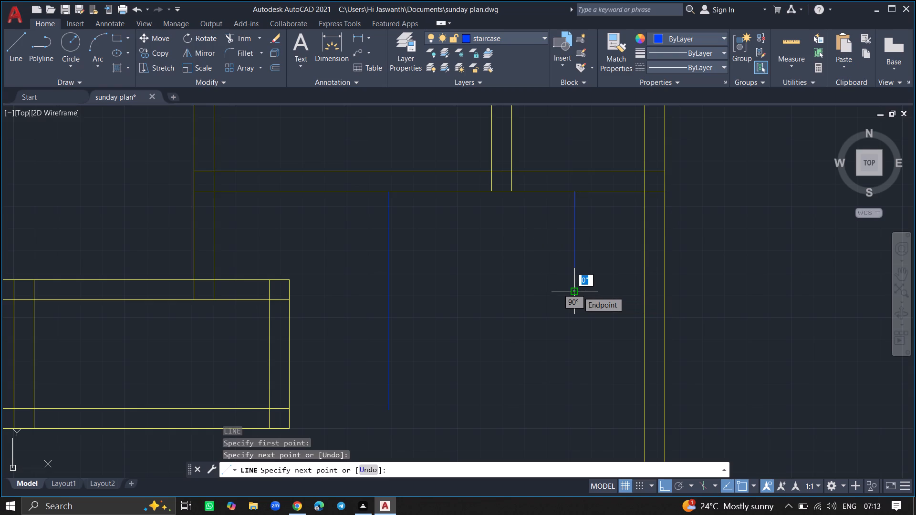
{"action": "key", "text": "Return"}
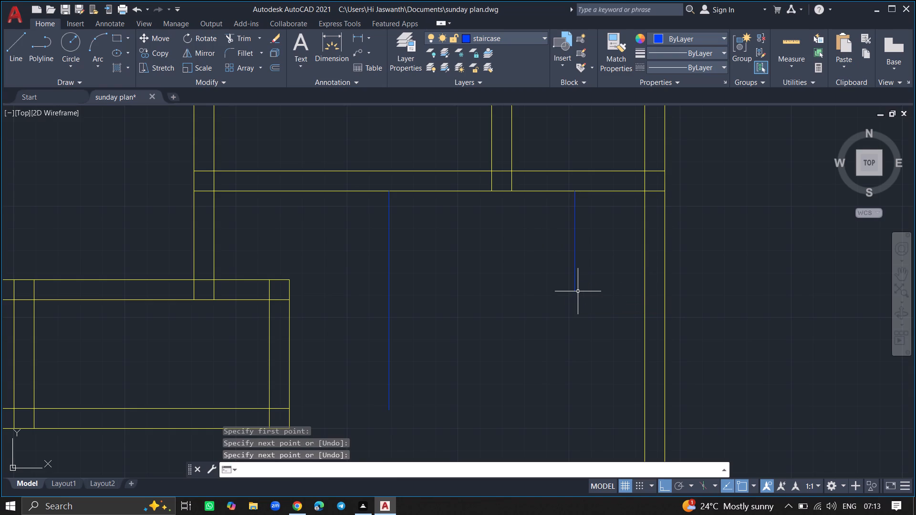
Offset the 3'-9" line westward at 1' spacing to make the first four tread copies.
{"action": "left_click", "coordinate": [574, 292]}
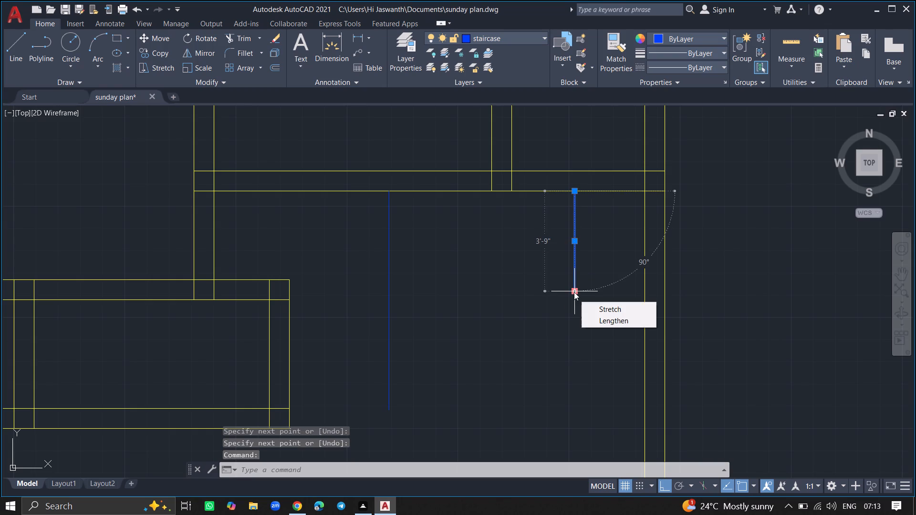
{"action": "key", "text": "o"}
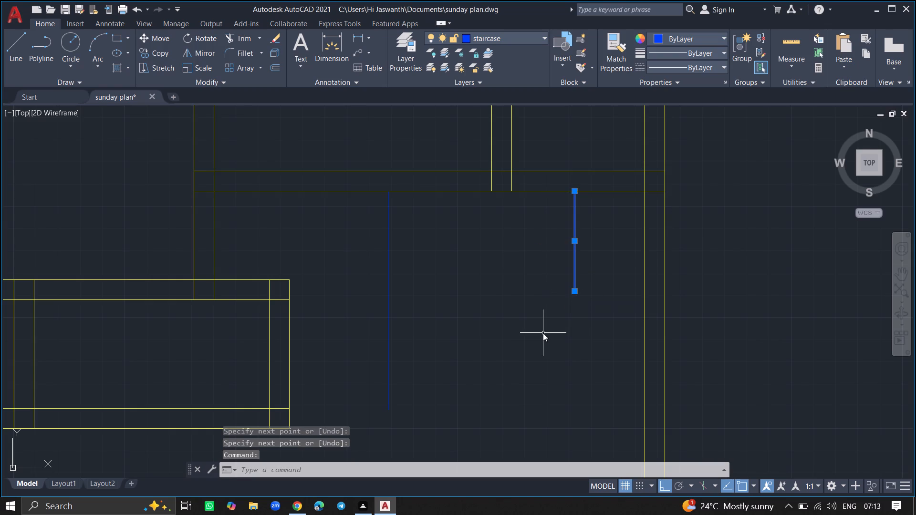
{"action": "type", "text": "ffset"}
{"action": "key", "text": "Return"}
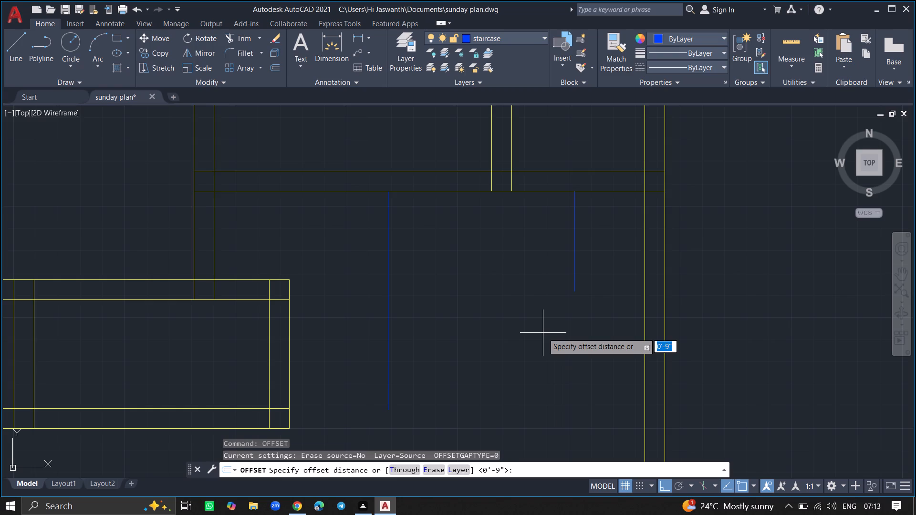
{"action": "key", "text": "1"}
{"action": "key", "text": "apostrophe"}
{"action": "key", "text": "Return"}
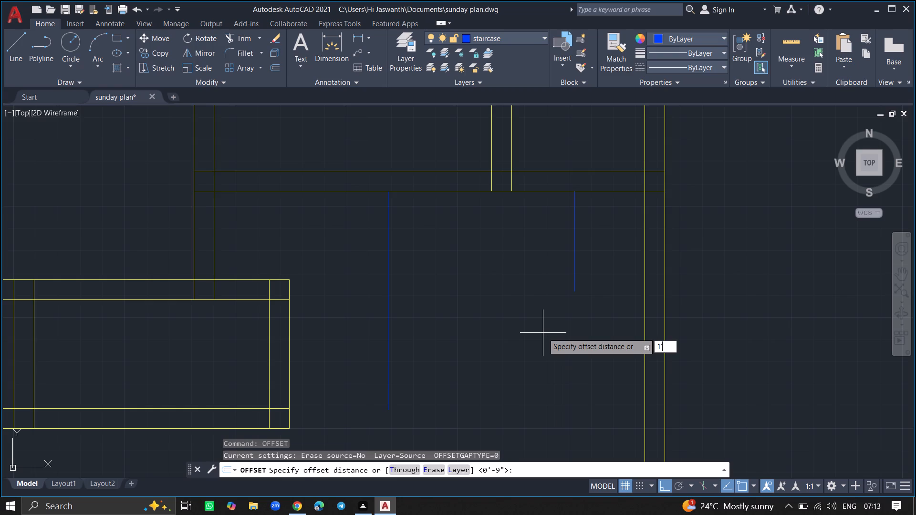
{"action": "left_click", "coordinate": [537, 333]}
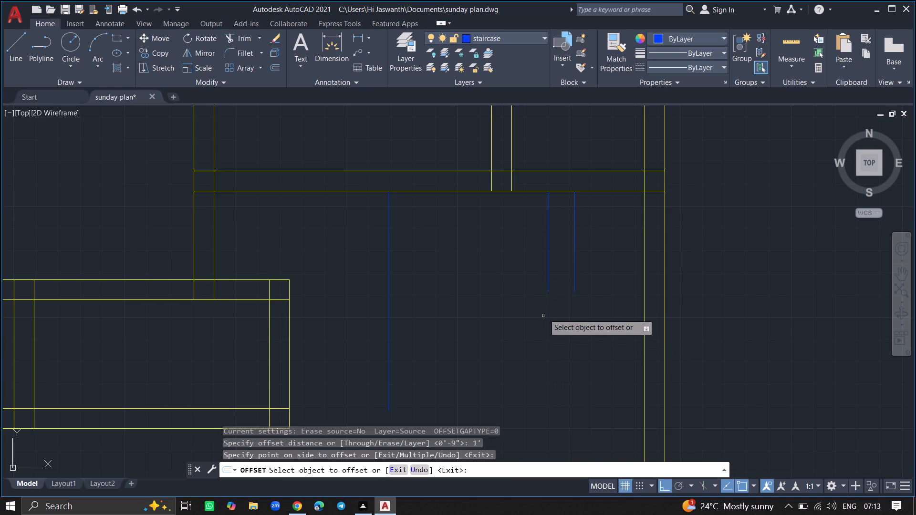
{"action": "left_click_drag", "start_coordinate": [548, 292], "coordinate": [519, 304]}
{"action": "left_click", "coordinate": [519, 304]}
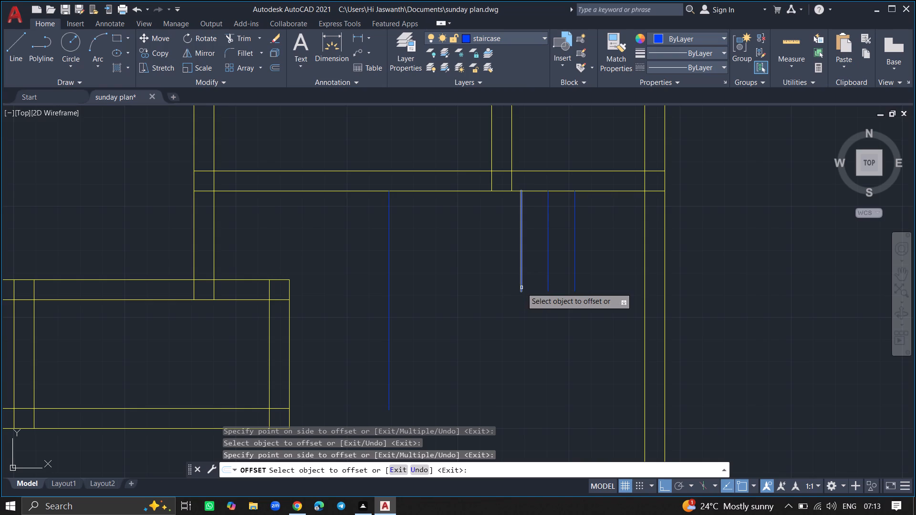
{"action": "left_click_drag", "start_coordinate": [521, 288], "coordinate": [489, 294]}
{"action": "left_click", "coordinate": [489, 294]}
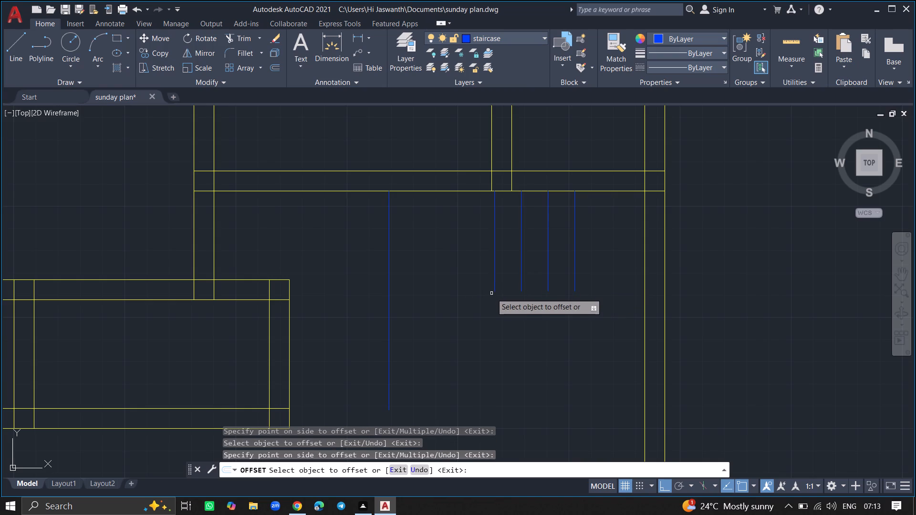
{"action": "left_click_drag", "start_coordinate": [494, 288], "coordinate": [477, 291]}
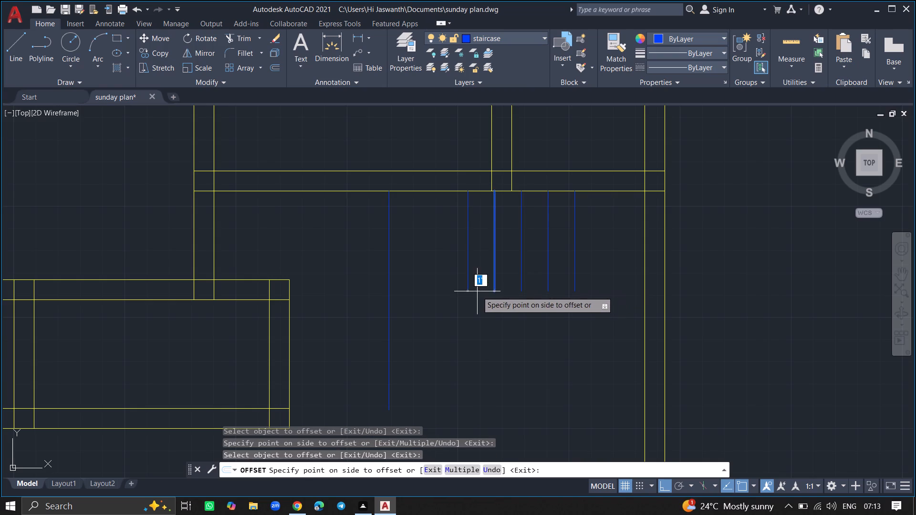
{"action": "left_click", "coordinate": [477, 291]}
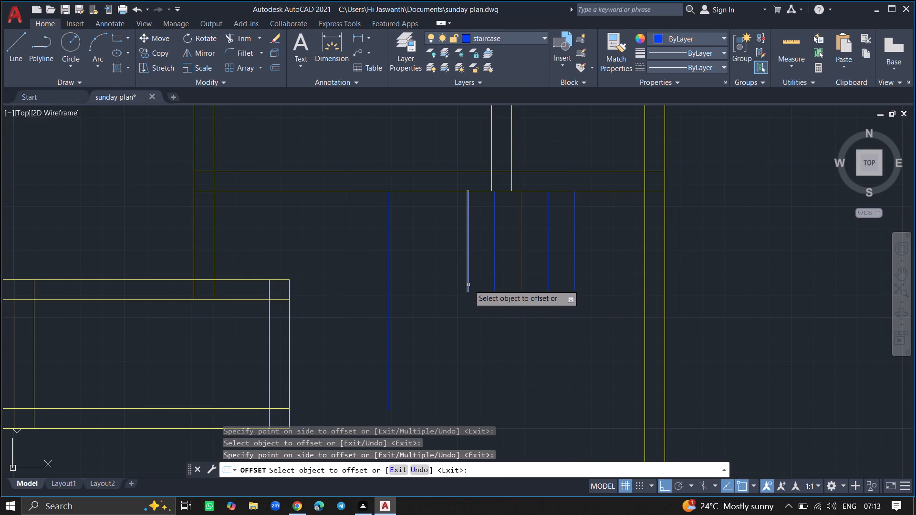
Continue the 1' offsets westward with four more tread lines, ending just past the long vertical line.
{"action": "left_click_drag", "start_coordinate": [468, 285], "coordinate": [437, 286]}
{"action": "left_click", "coordinate": [437, 286]}
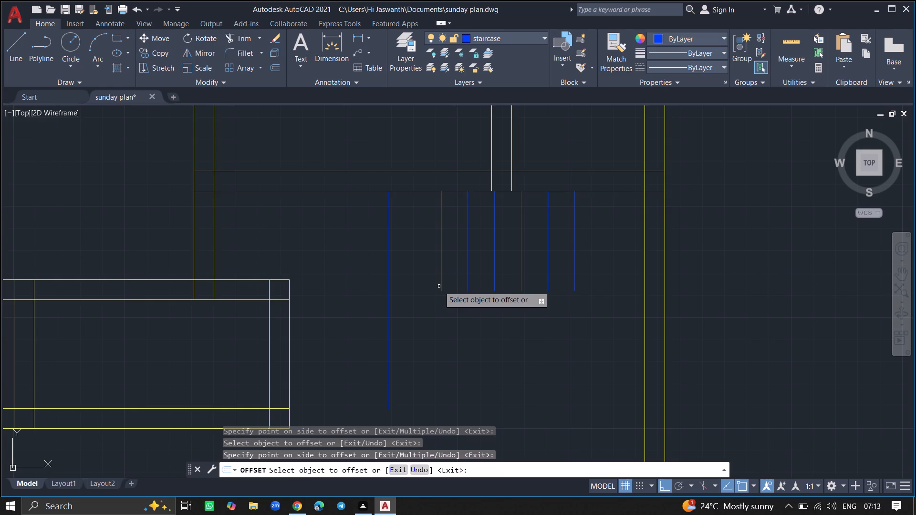
{"action": "left_click_drag", "start_coordinate": [440, 286], "coordinate": [407, 288]}
{"action": "left_click", "coordinate": [407, 288]}
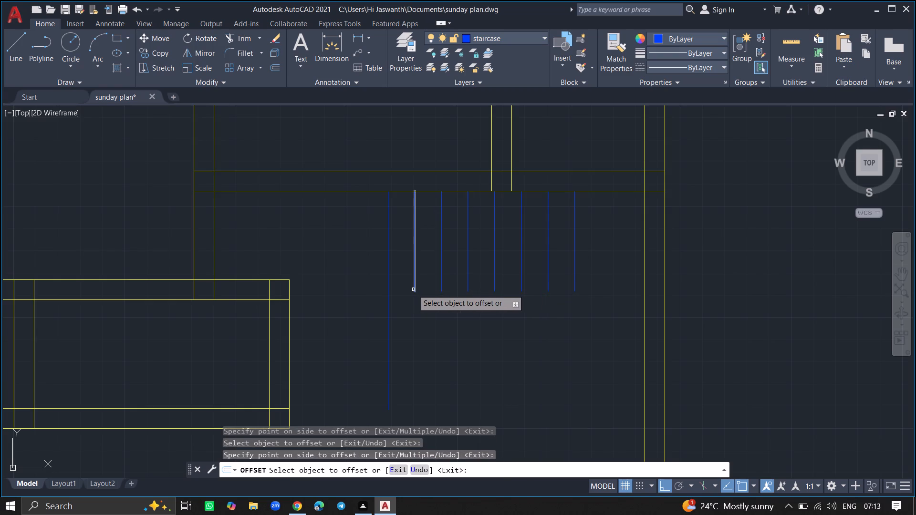
{"action": "left_click_drag", "start_coordinate": [413, 289], "coordinate": [403, 294]}
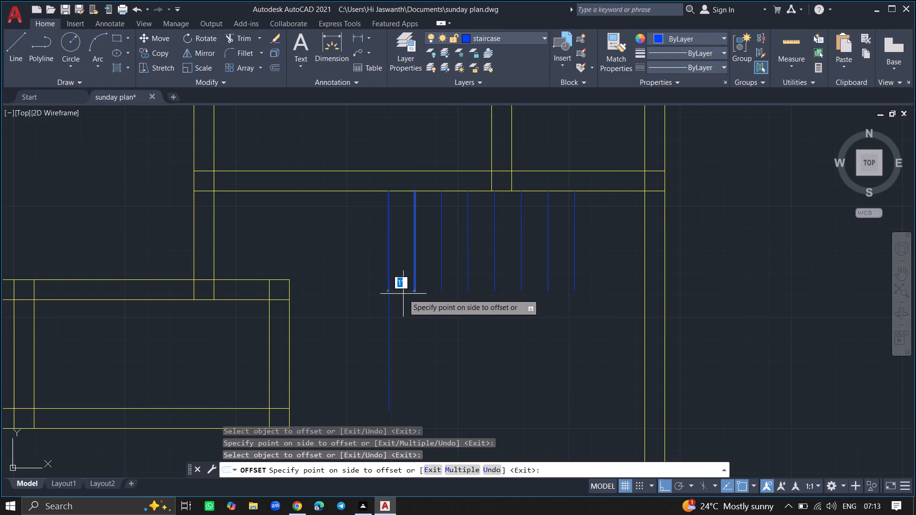
{"action": "left_click_drag", "start_coordinate": [403, 294], "coordinate": [401, 294]}
{"action": "left_click", "coordinate": [401, 294]}
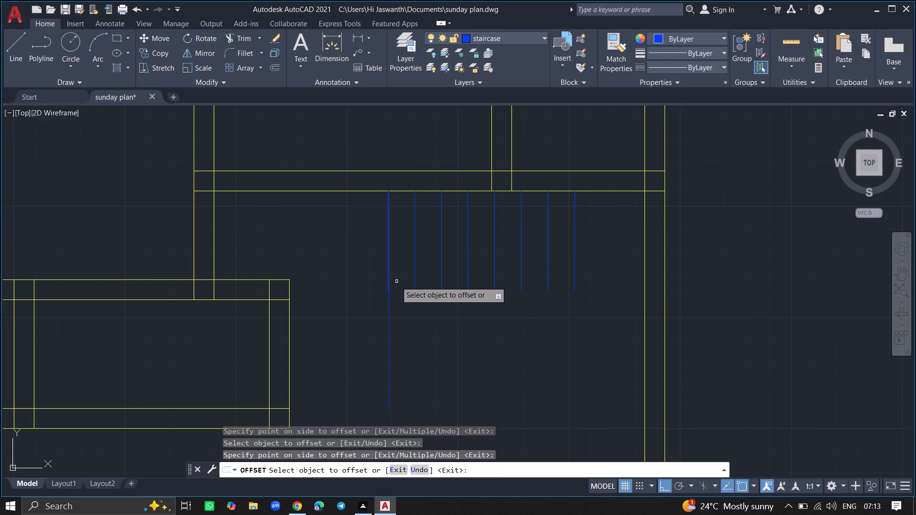
{"action": "left_click", "coordinate": [387, 278]}
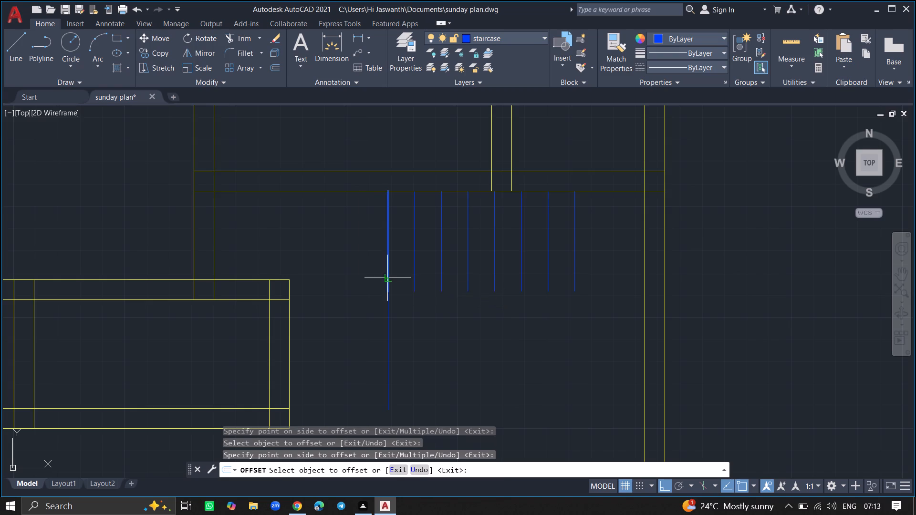
{"action": "left_click", "coordinate": [379, 280]}
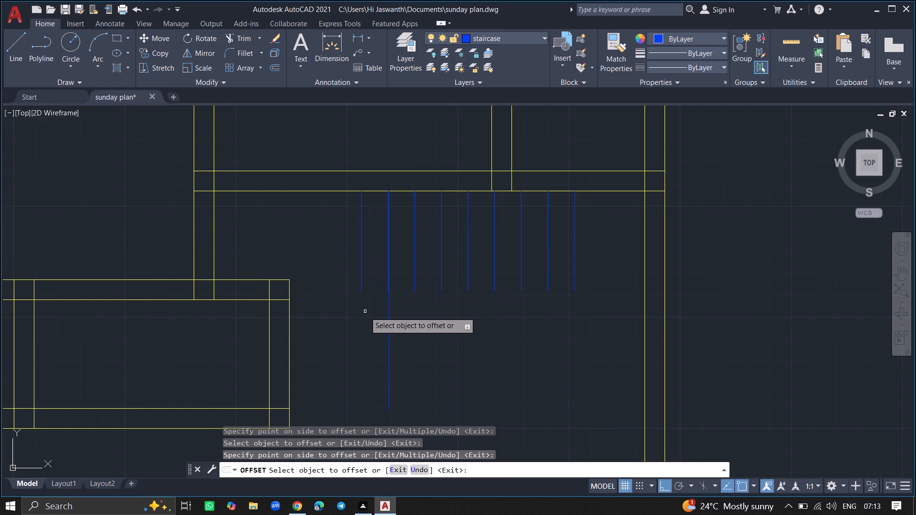
{"action": "key", "text": "Return"}
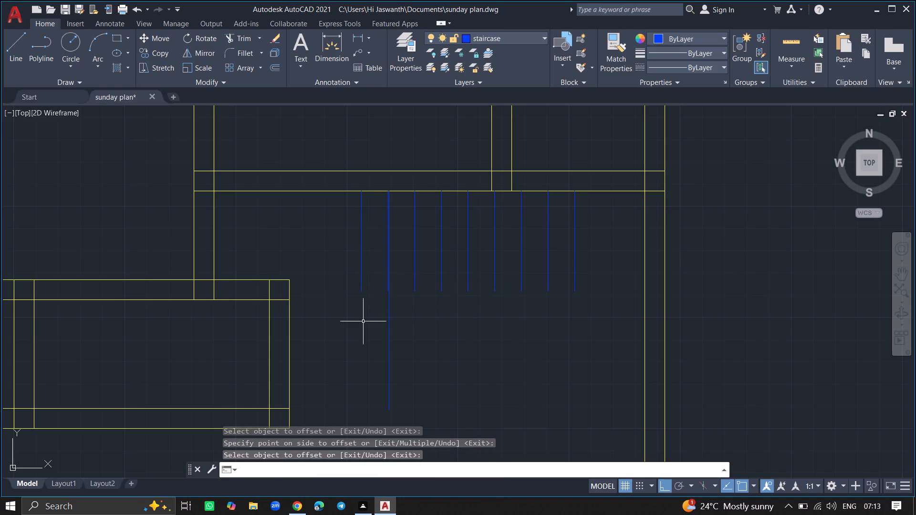
Draw a horizontal line joining the lower ends of the tread lines, from the westernmost to the easternmost.
{"action": "key", "text": "l"}
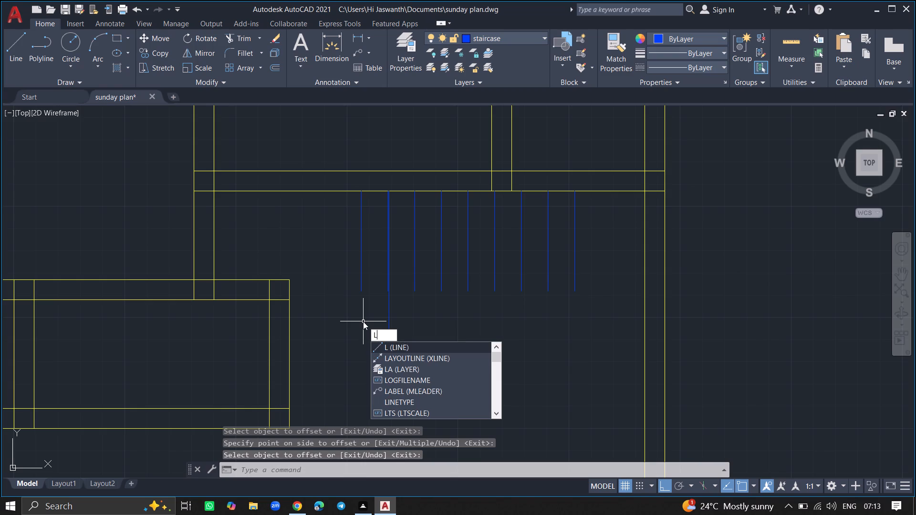
{"action": "key", "text": "Return"}
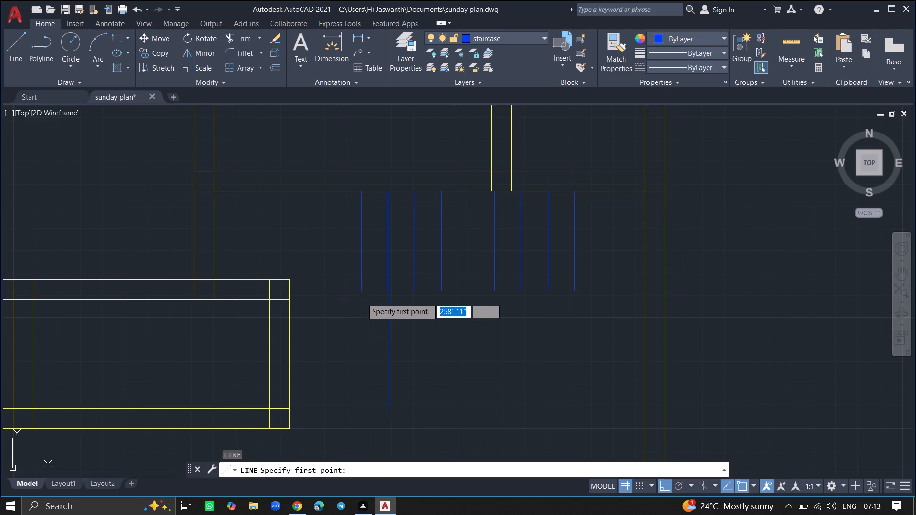
{"action": "left_click_drag", "start_coordinate": [361, 293], "coordinate": [522, 305]}
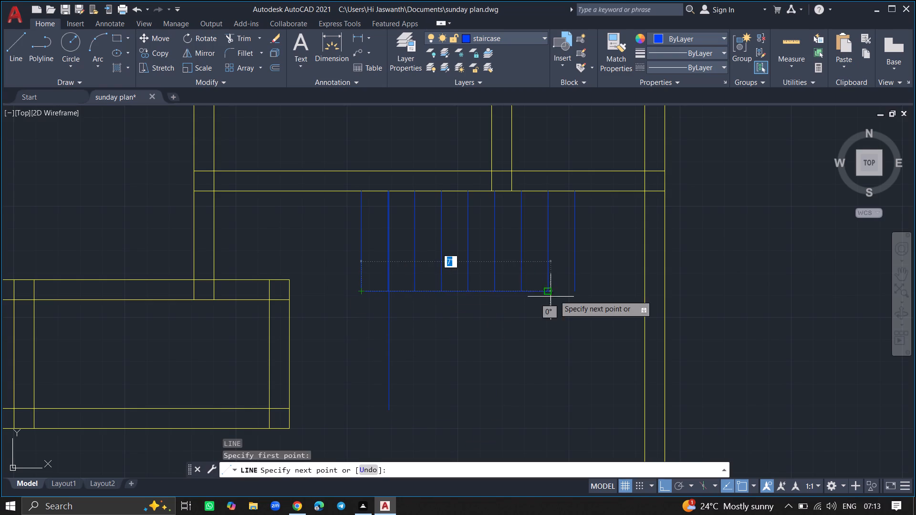
{"action": "left_click", "coordinate": [572, 293]}
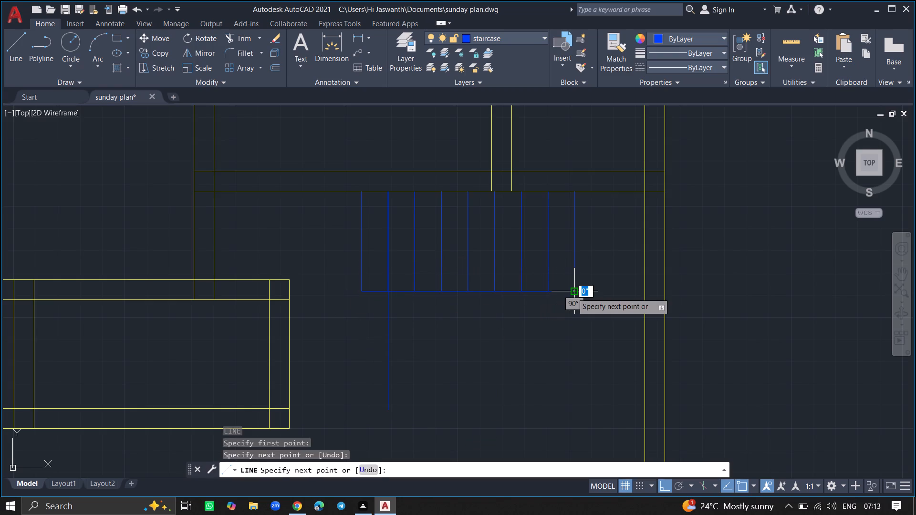
{"action": "key", "text": "Return"}
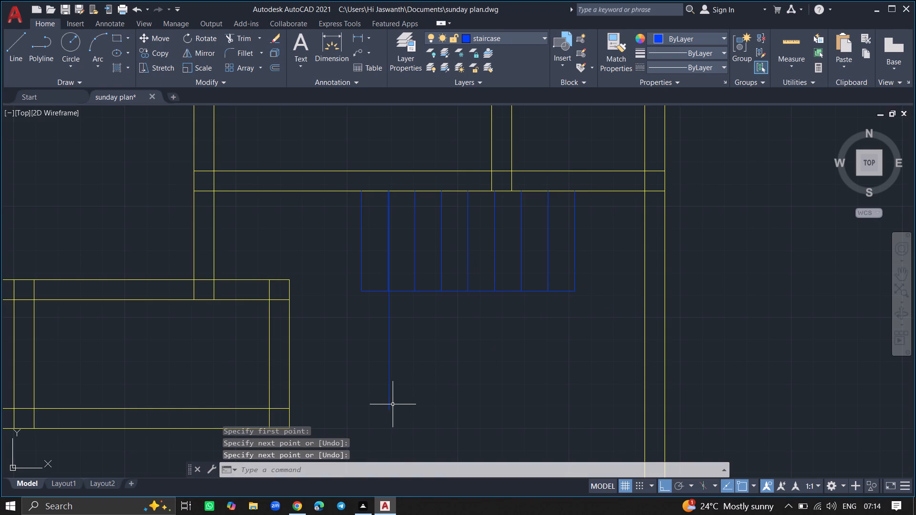
Draw a line about 3'-10" up along the long vertical line, from near its lower end to just below the upper flight.
{"action": "key", "text": "l"}
{"action": "key", "text": "Return"}
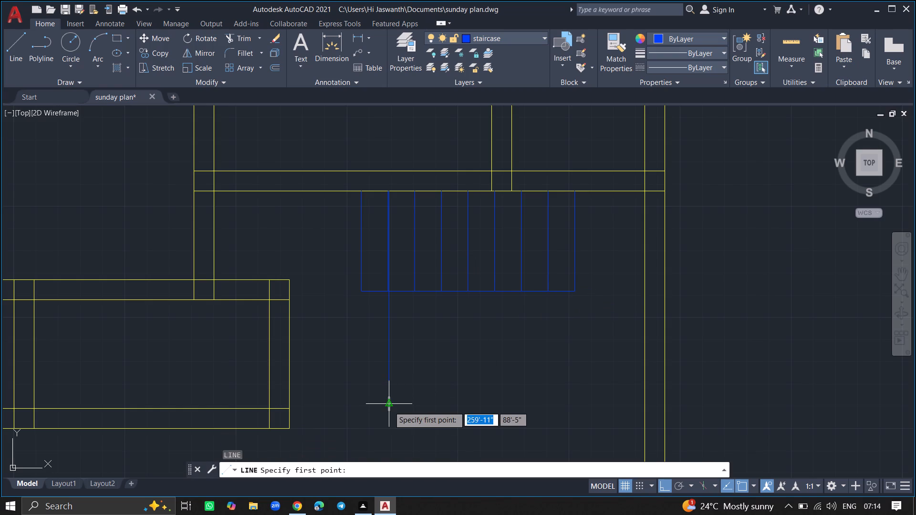
{"action": "left_click", "coordinate": [389, 406]}
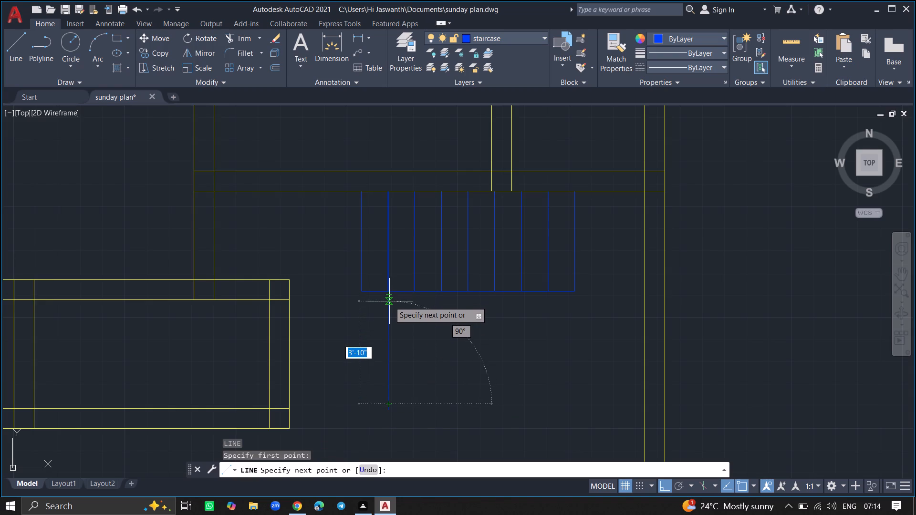
{"action": "scroll", "coordinate": [389, 301], "scroll_direction": "up", "scroll_amount": 3, "text": "ctrl"}
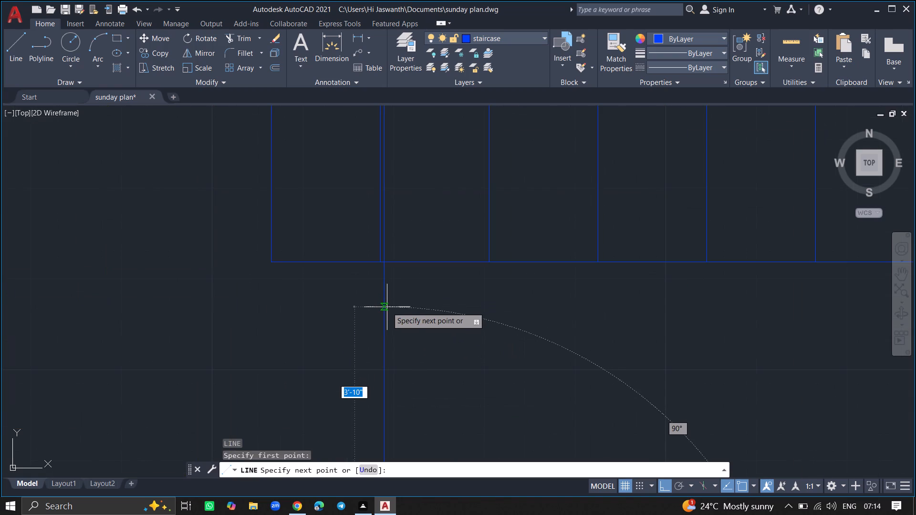
{"action": "left_click", "coordinate": [384, 313]}
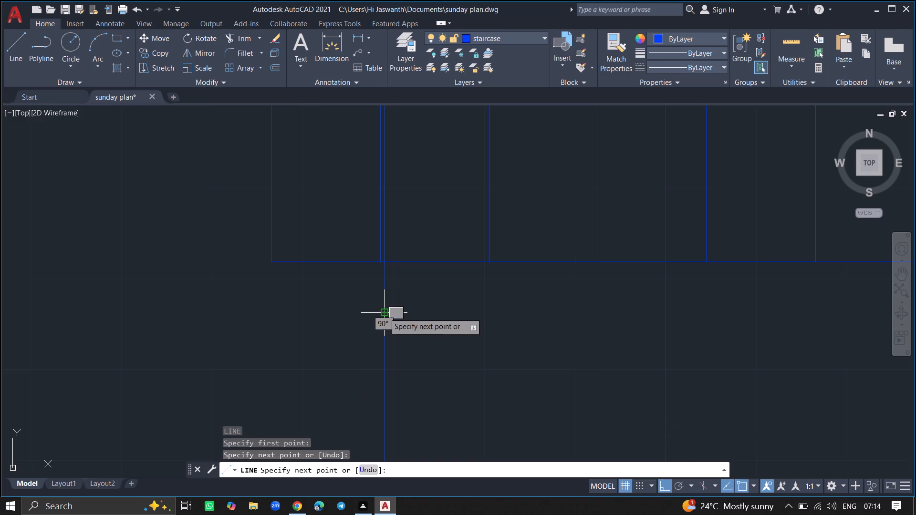
{"action": "key", "text": "Return"}
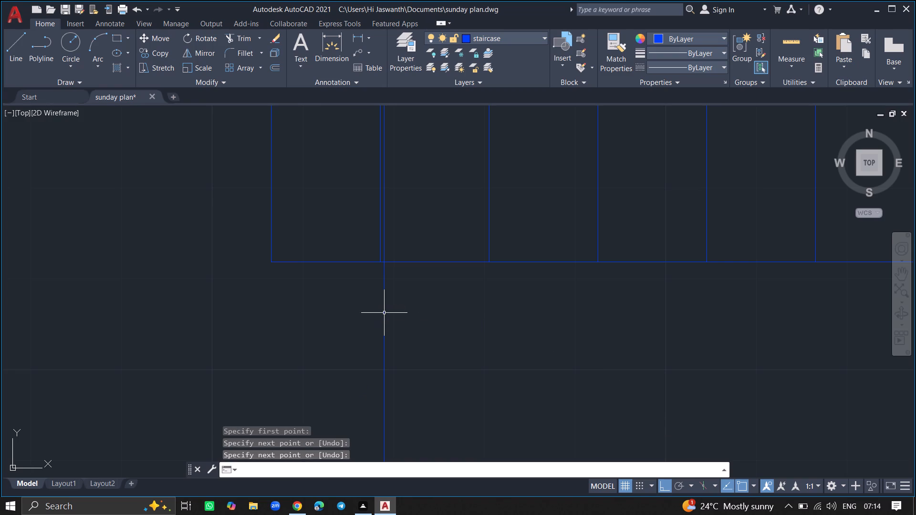
Offset the lower flight's newly drawn vertical line eastward at 1' spacing to make the first four tread copies.
{"action": "left_click", "coordinate": [384, 317]}
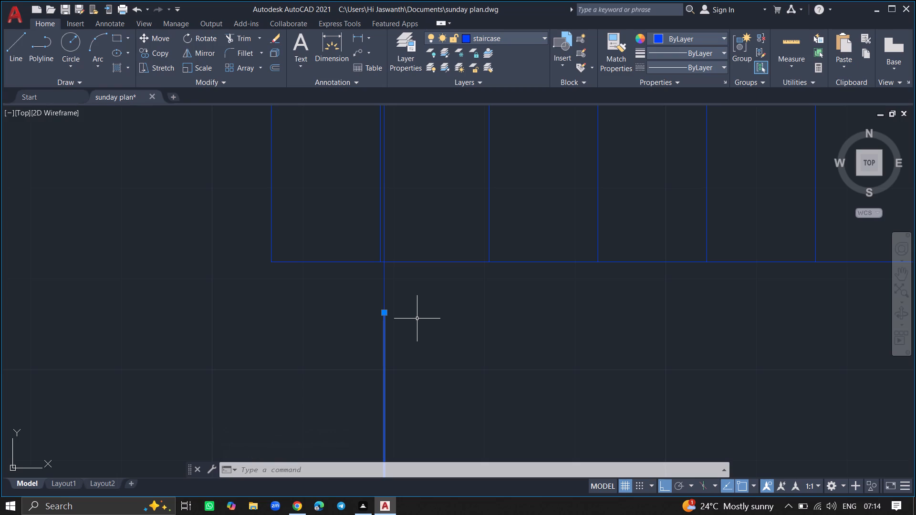
{"action": "key", "text": "o"}
{"action": "type", "text": "ff"}
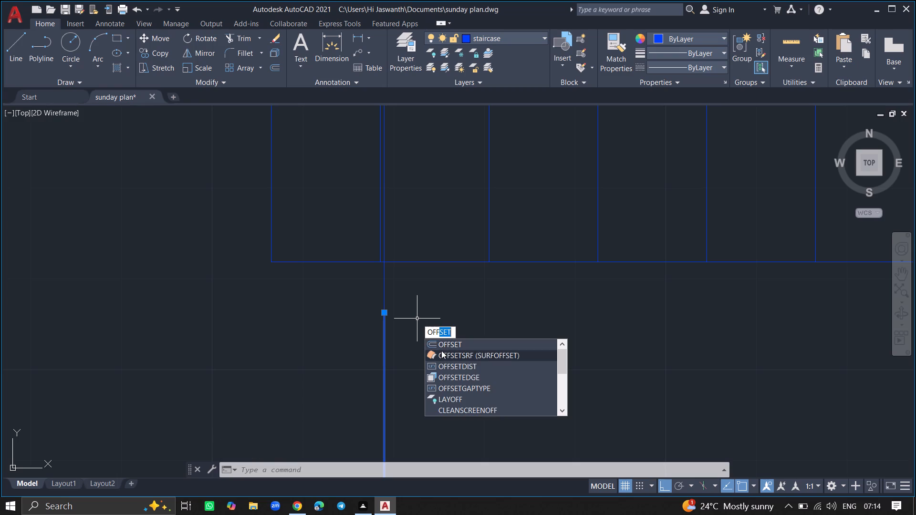
{"action": "left_click", "coordinate": [443, 342]}
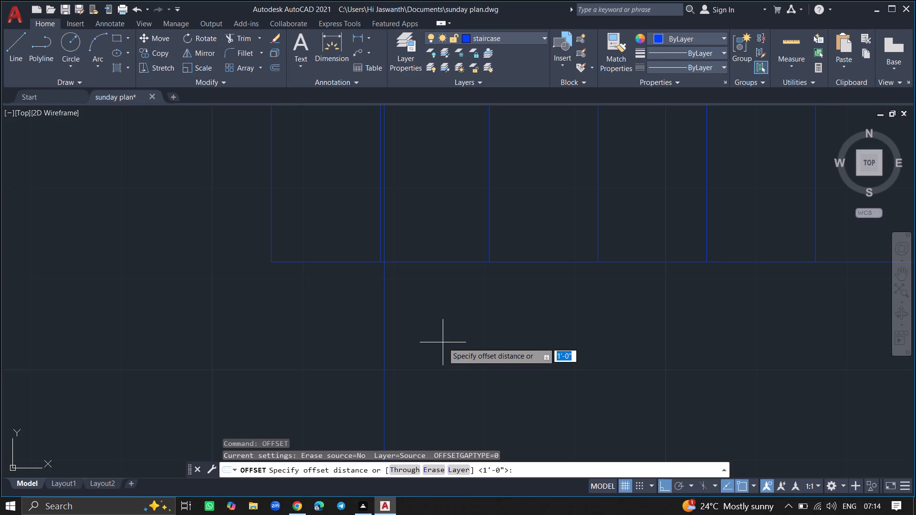
{"action": "key", "text": "Return"}
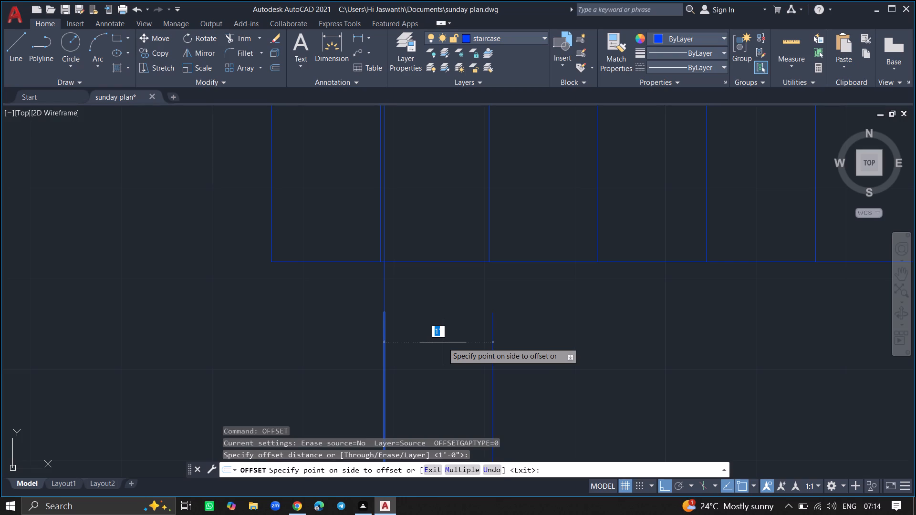
{"action": "left_click", "coordinate": [443, 342]}
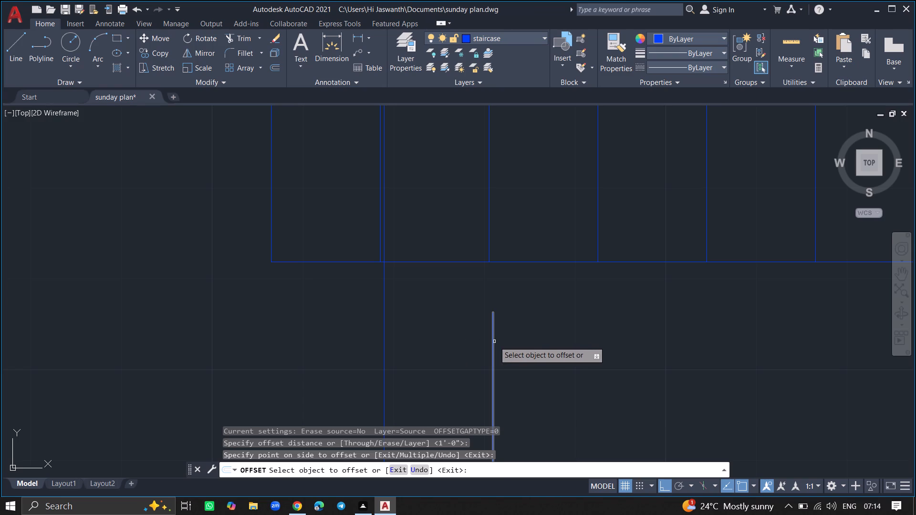
{"action": "left_click", "coordinate": [494, 341]}
{"action": "left_click", "coordinate": [534, 336]}
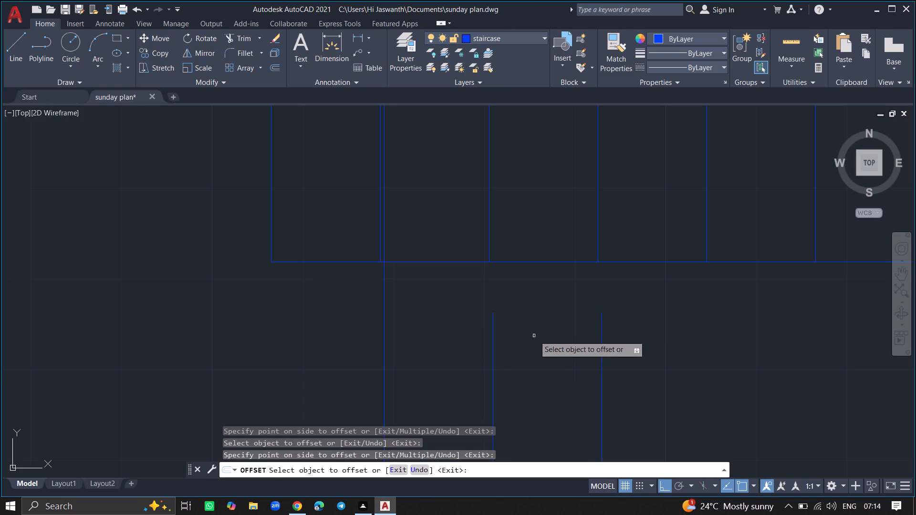
{"action": "left_click", "coordinate": [602, 339]}
{"action": "left_click", "coordinate": [638, 336]}
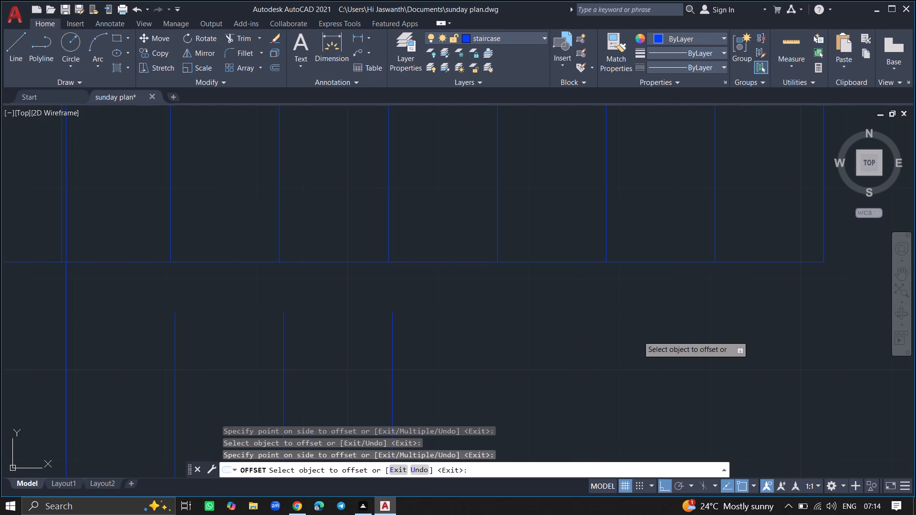
{"action": "left_click", "coordinate": [393, 346]}
{"action": "left_click", "coordinate": [422, 344]}
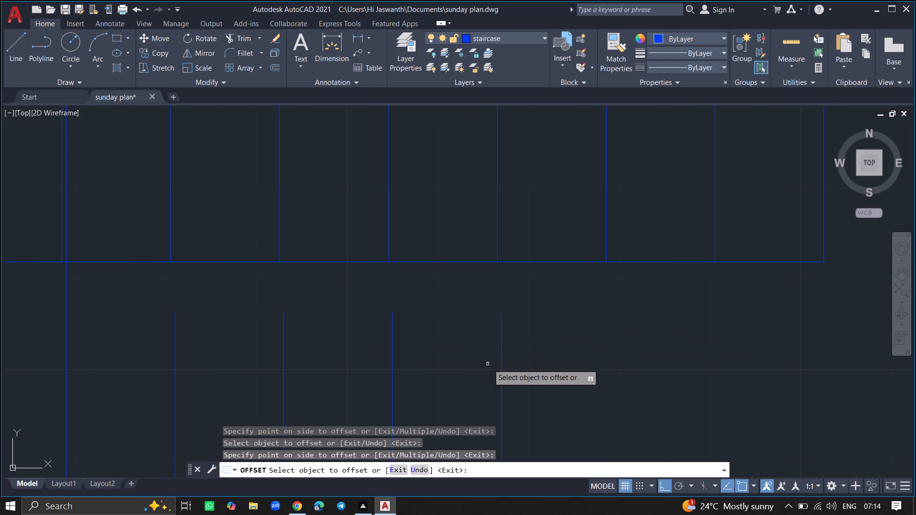
Continue the 1' offsets eastward with three more tread lines in the lower flight.
{"action": "left_click", "coordinate": [501, 364]}
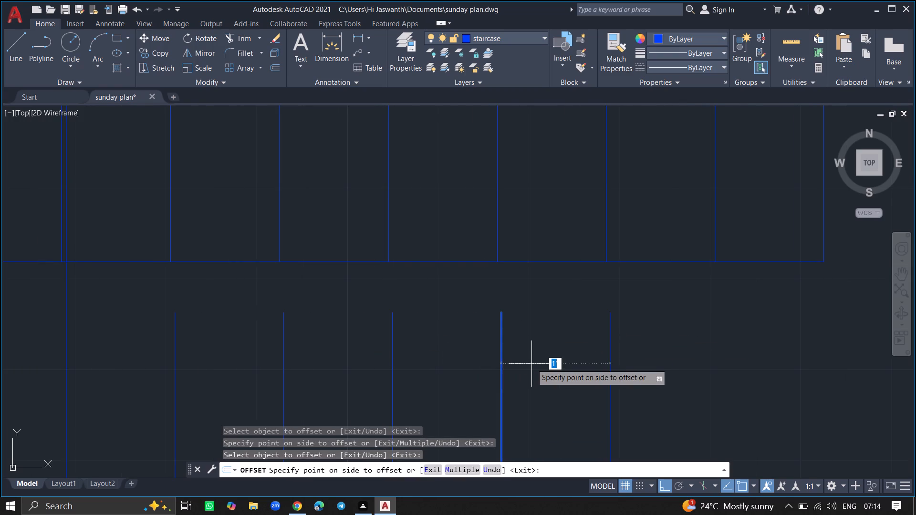
{"action": "left_click", "coordinate": [538, 364]}
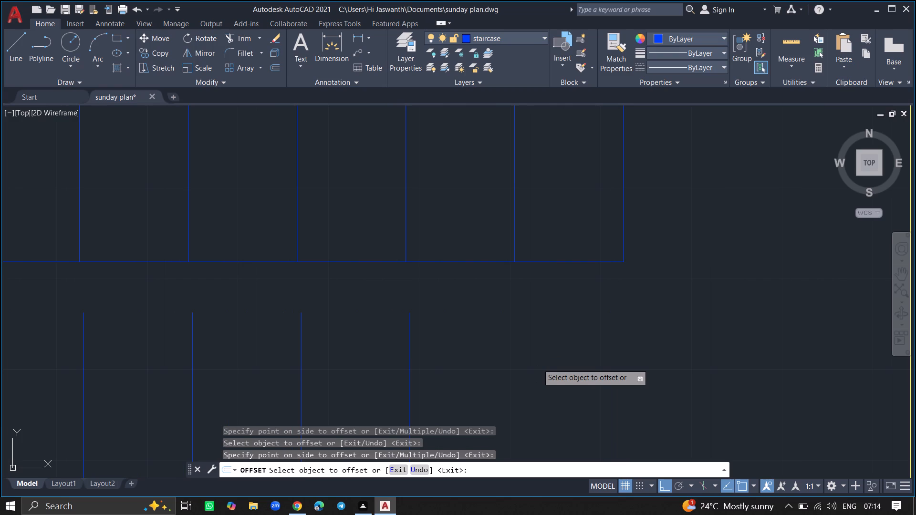
{"action": "left_click", "coordinate": [411, 368]}
{"action": "left_click", "coordinate": [432, 359]}
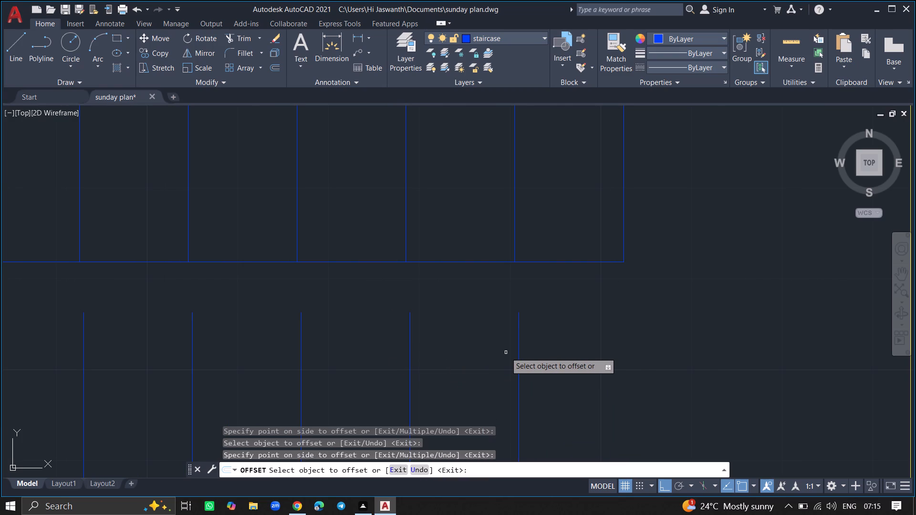
{"action": "left_click", "coordinate": [518, 348]}
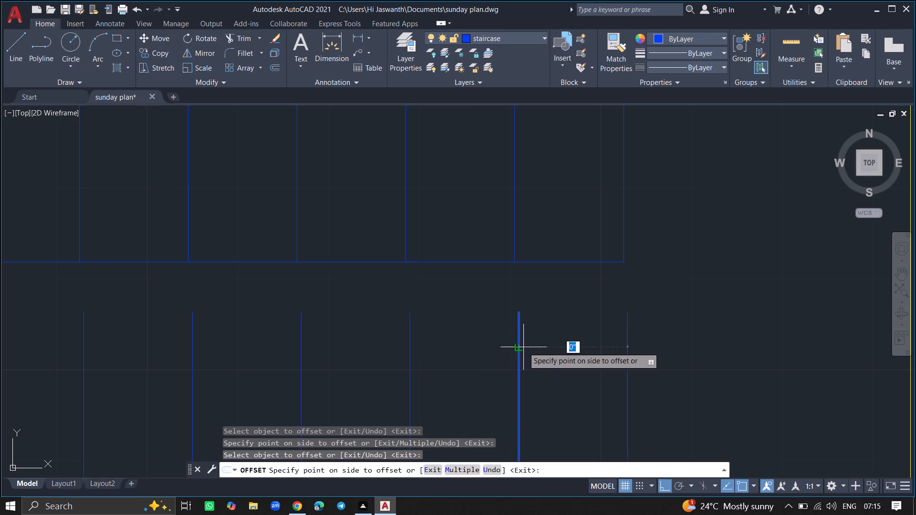
{"action": "left_click", "coordinate": [556, 341]}
{"action": "key", "text": "Return"}
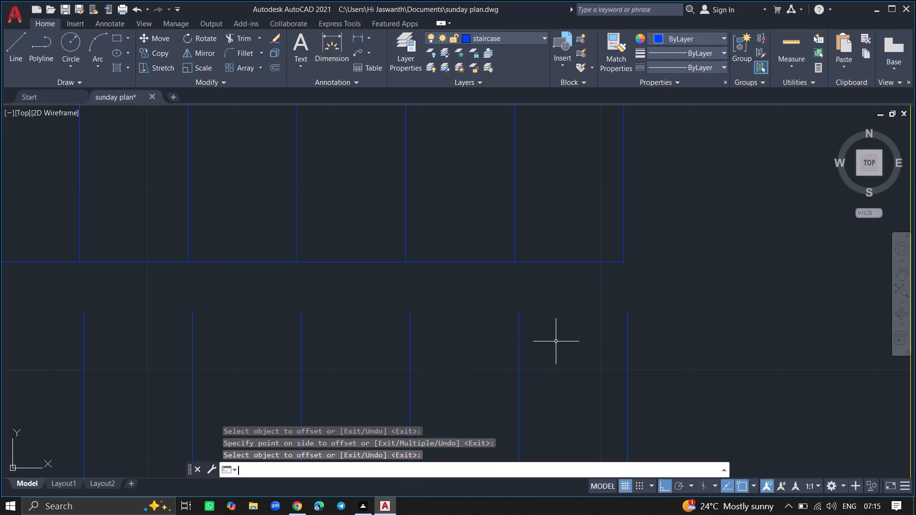
Draw an 8' horizontal line westward from the upper end of the lower flight's easternmost tread, aligning its end with the upper flight's west edge.
{"action": "key", "text": "l"}
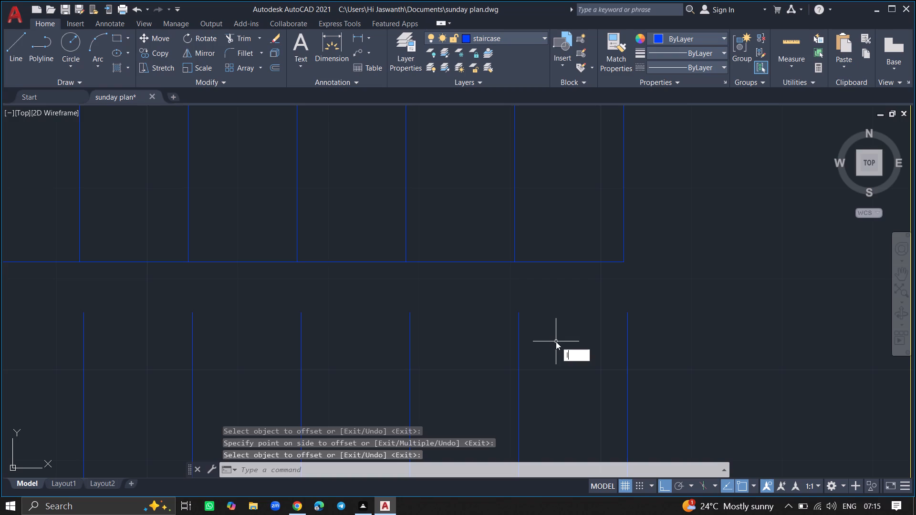
{"action": "key", "text": "Return"}
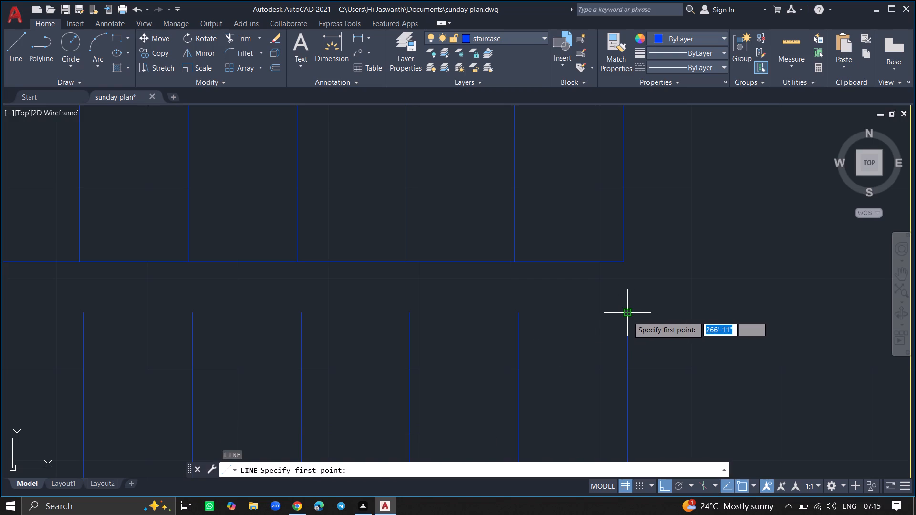
{"action": "left_click", "coordinate": [628, 316]}
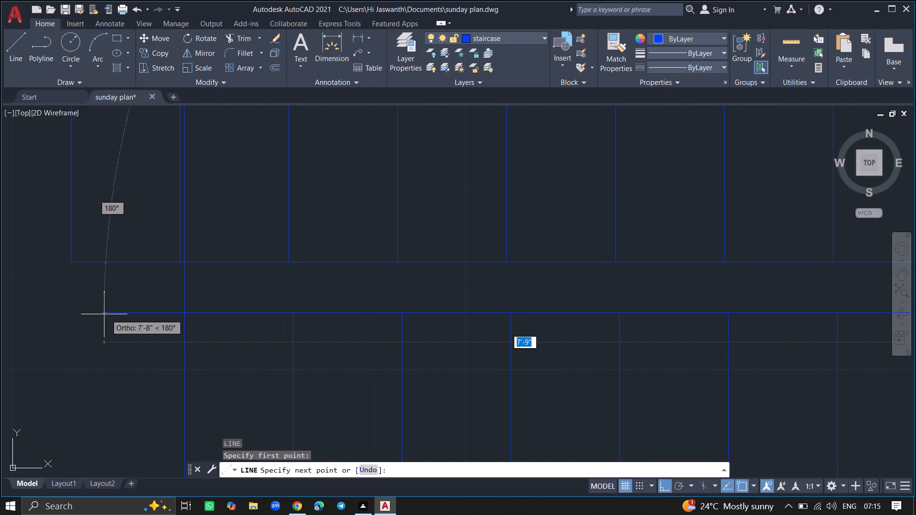
{"action": "scroll", "coordinate": [98, 314], "scroll_direction": "down", "scroll_amount": 1, "text": "ctrl"}
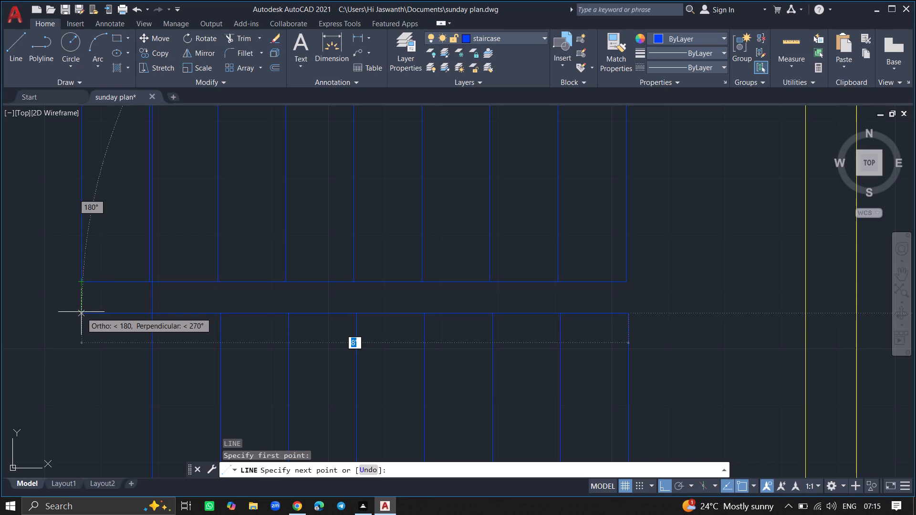
{"action": "left_click", "coordinate": [81, 312]}
{"action": "key", "text": "Return"}
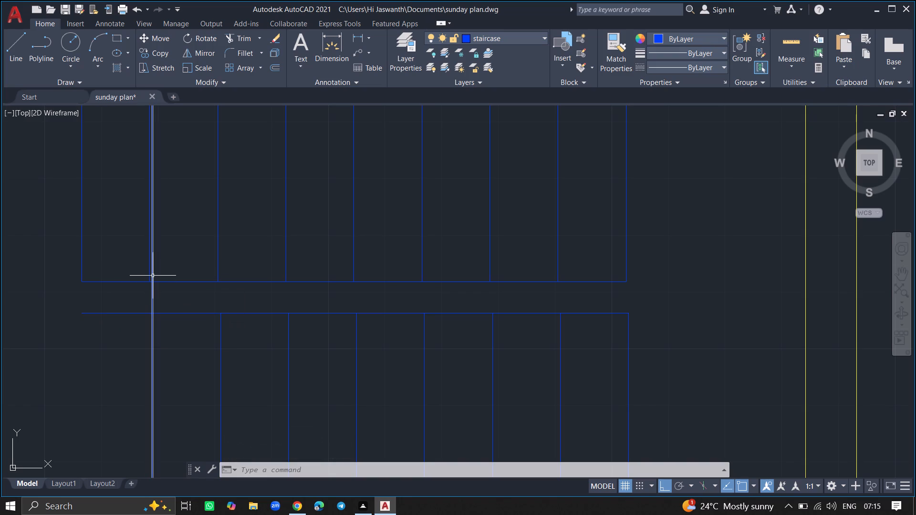
Check the width of the upper flight's westernmost tread with a temporary linear dimension.
{"action": "type", "text": "dim"}
{"action": "key", "text": "Return"}
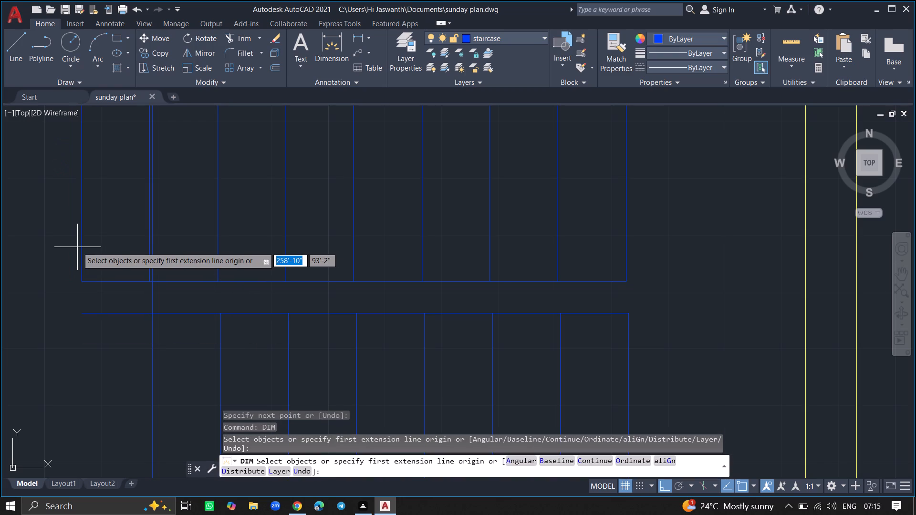
{"action": "key", "text": "Escape"}
{"action": "type", "text": "diml"}
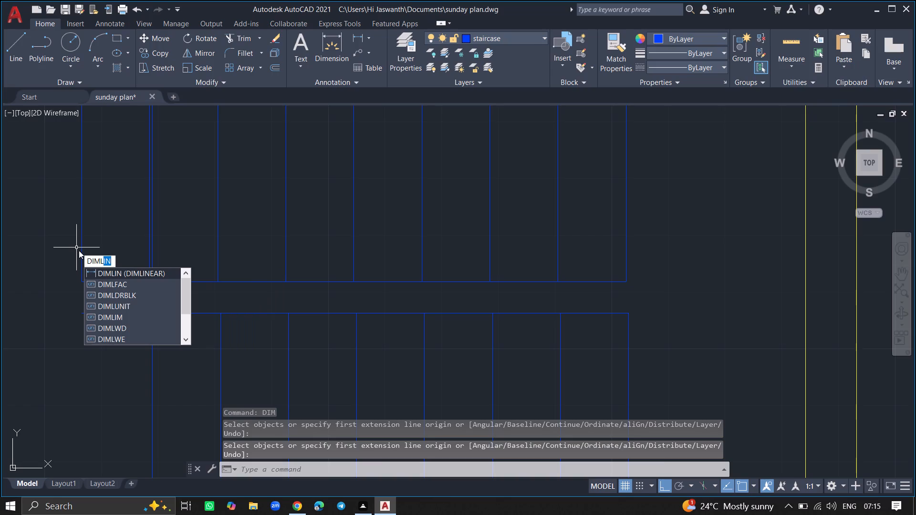
{"action": "left_click", "coordinate": [112, 273]}
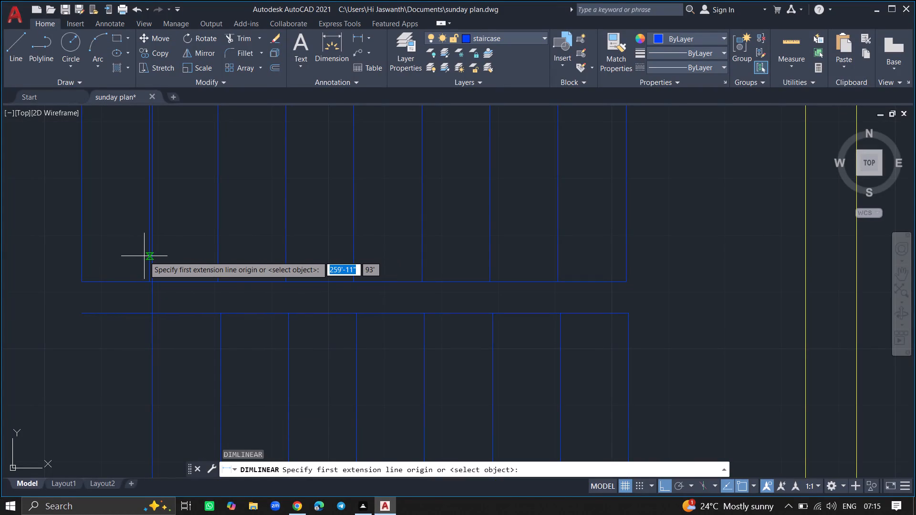
{"action": "scroll", "coordinate": [144, 256], "scroll_direction": "up", "scroll_amount": 6, "text": "ctrl"}
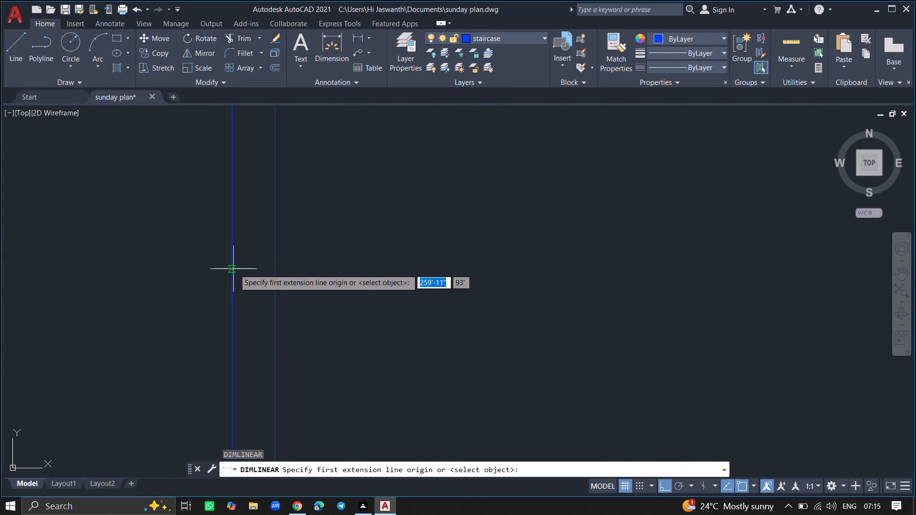
{"action": "left_click", "coordinate": [232, 269]}
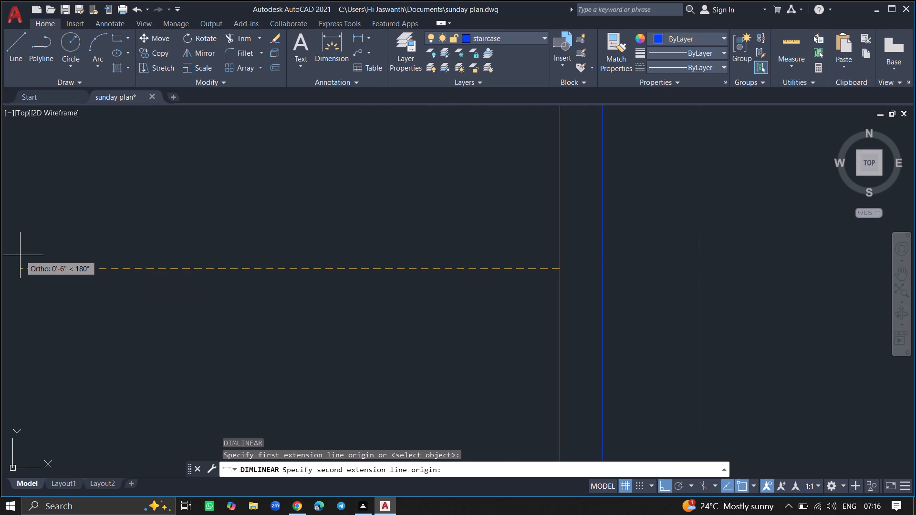
{"action": "scroll", "coordinate": [20, 255], "scroll_direction": "down", "scroll_amount": 3, "text": "ctrl"}
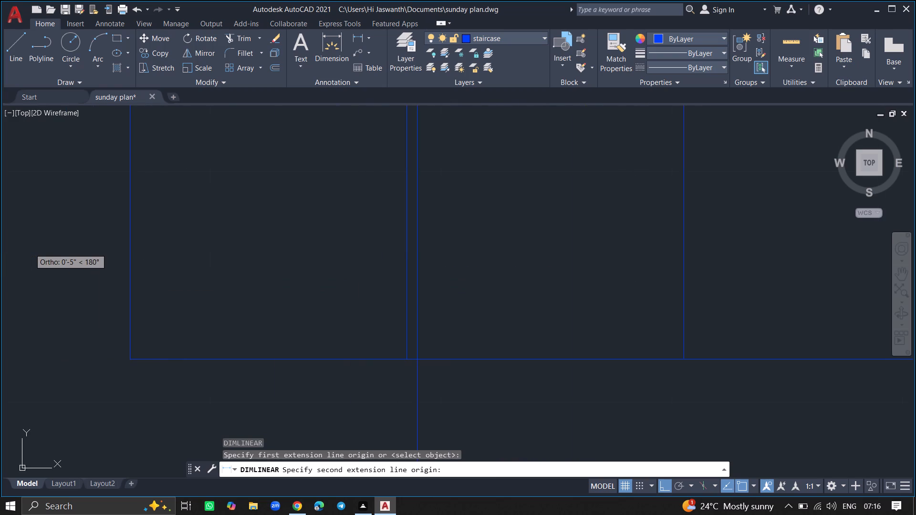
{"action": "left_click", "coordinate": [129, 259]}
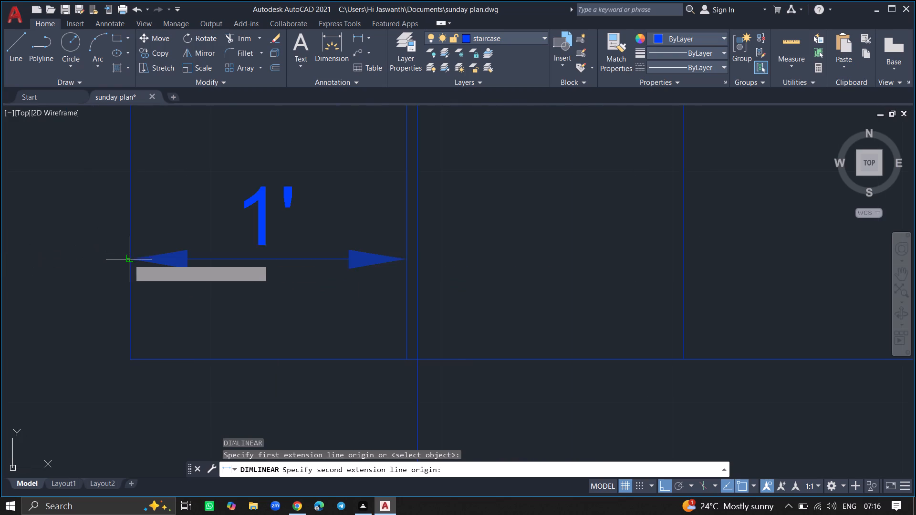
{"action": "key", "text": "Escape"}
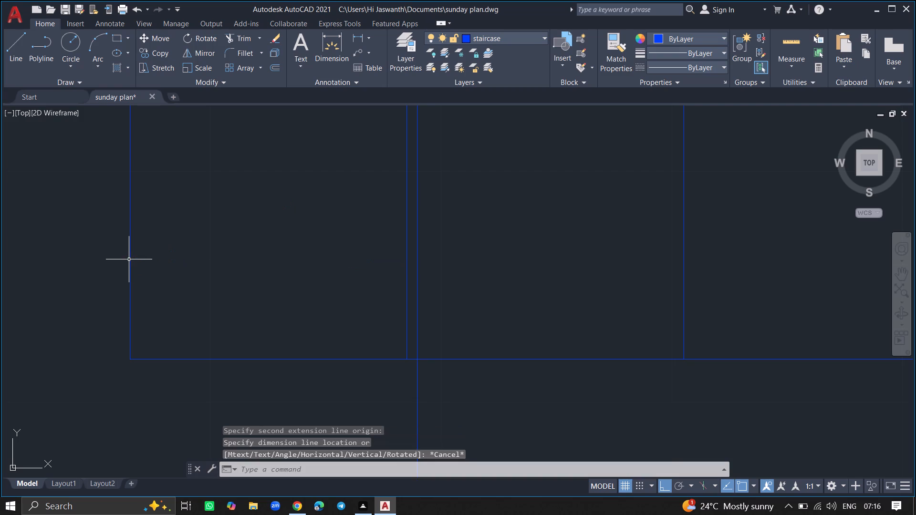
Delete the long vertical line just east of the upper flight's second tread line from the west.
{"action": "left_click", "coordinate": [416, 286]}
{"action": "key", "text": "Delete"}
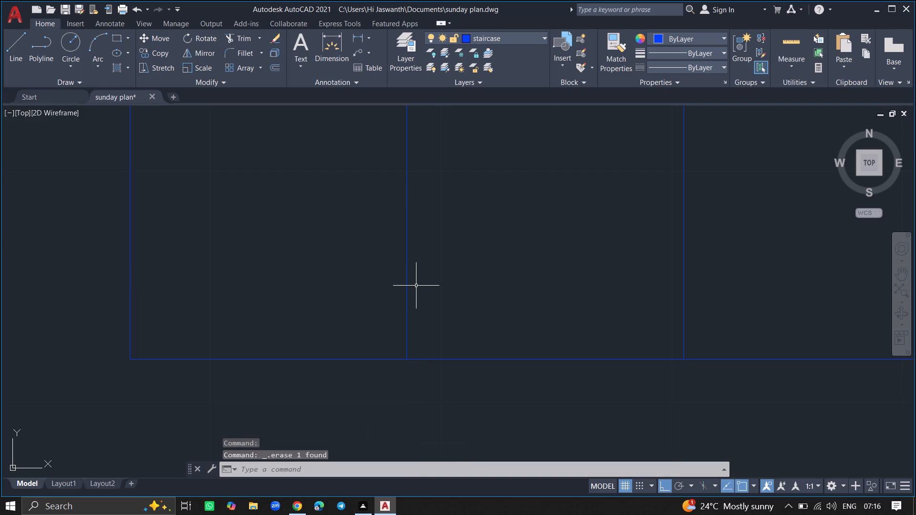
Extend the upper flight's westernmost vertical line down to the lower flight's top horizontal line.
{"action": "scroll", "coordinate": [416, 286], "scroll_direction": "down", "scroll_amount": 4, "text": "ctrl"}
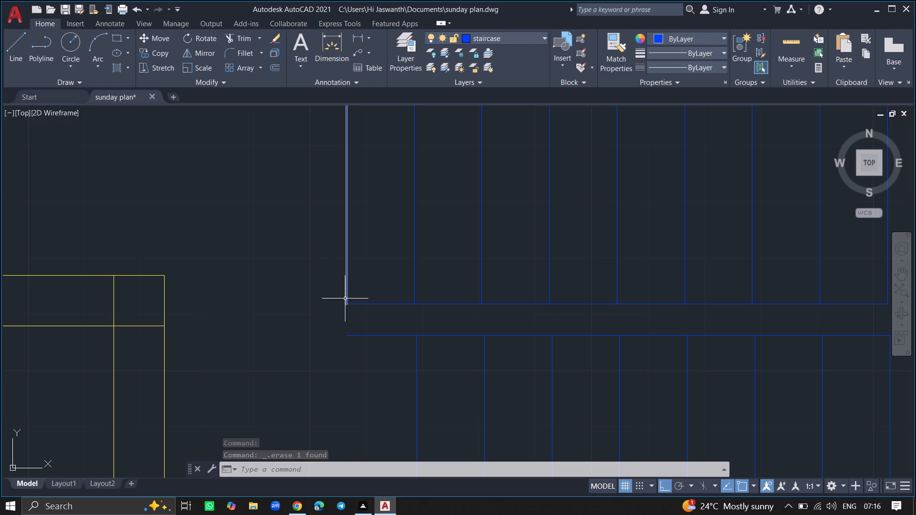
{"action": "type", "text": "ex"}
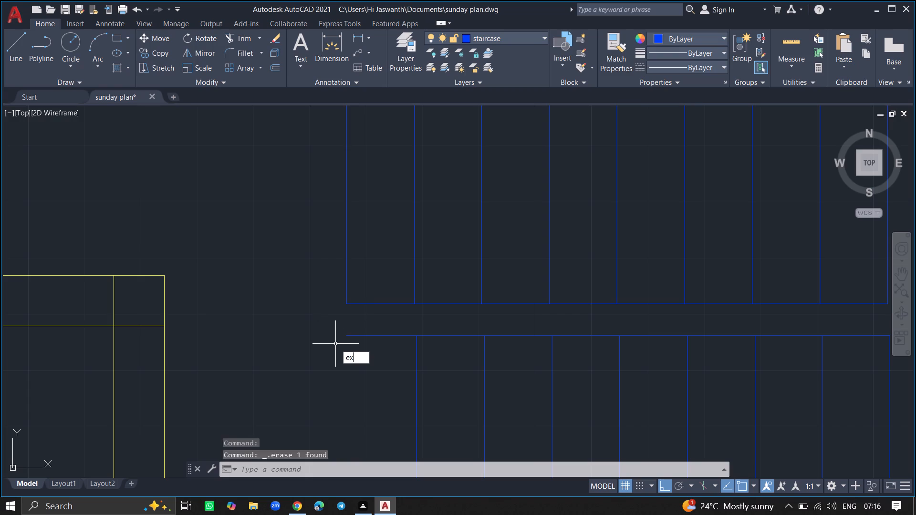
{"action": "key", "text": "Return"}
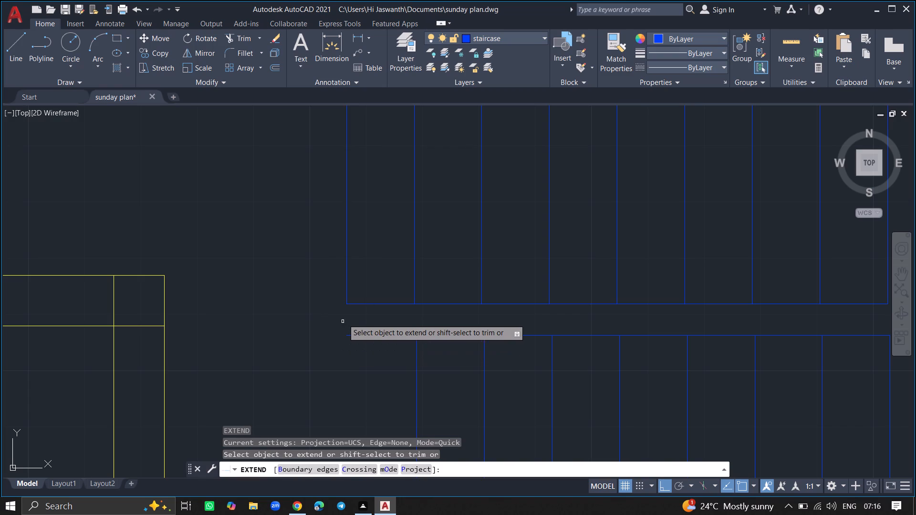
{"action": "left_click_drag", "start_coordinate": [347, 299], "coordinate": [345, 311]}
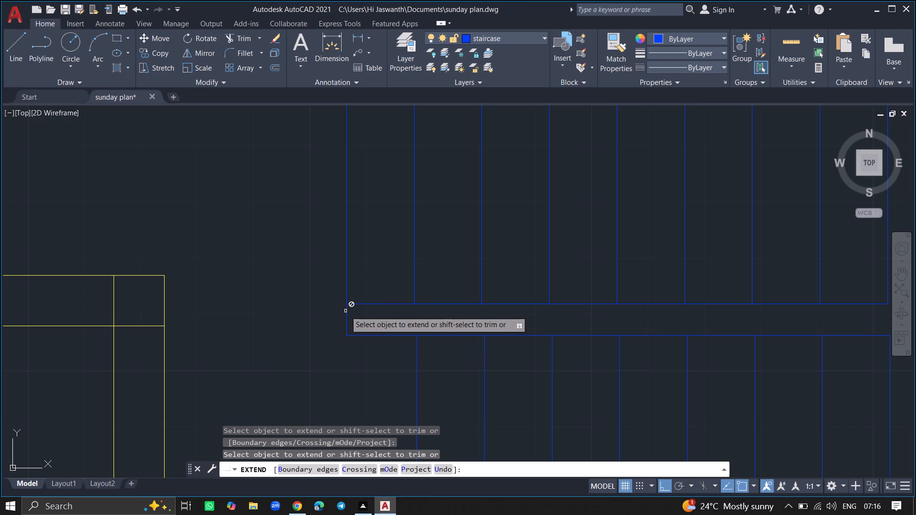
{"action": "left_click_drag", "start_coordinate": [345, 311], "coordinate": [354, 257]}
{"action": "scroll", "coordinate": [354, 257], "scroll_direction": "down", "scroll_amount": 10, "text": "ctrl"}
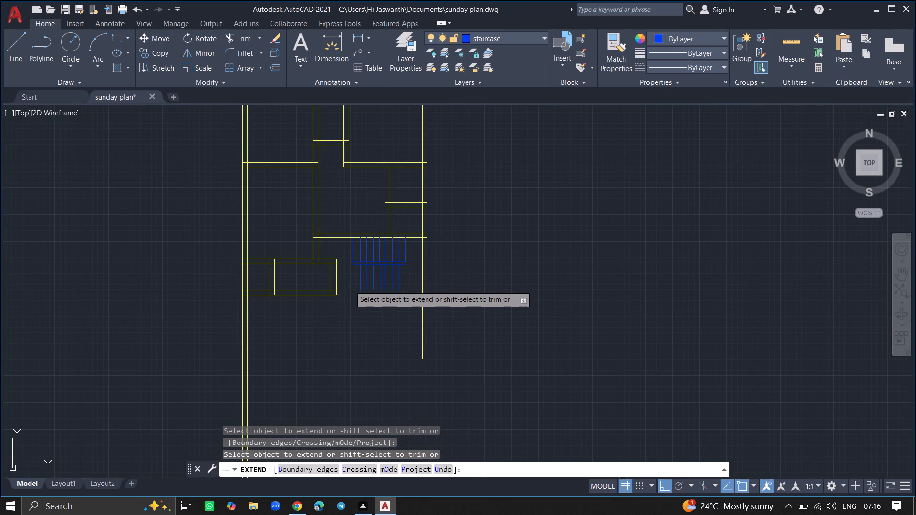
{"action": "scroll", "coordinate": [350, 286], "scroll_direction": "up", "scroll_amount": 3, "text": "ctrl"}
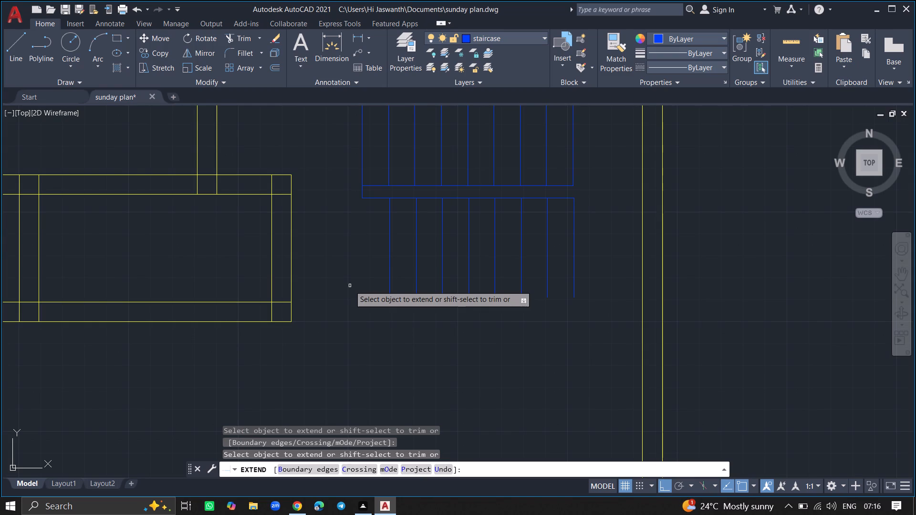
{"action": "key", "text": "Return"}
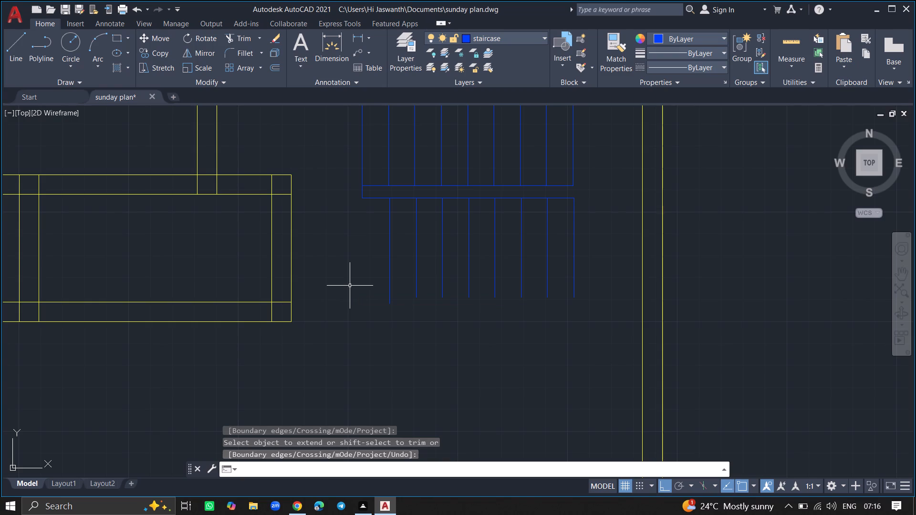
Draw a horizontal line westward from the lower end of the lower flight's easternmost tread line to about the staircase's west edge.
{"action": "key", "text": "l"}
{"action": "key", "text": "Return"}
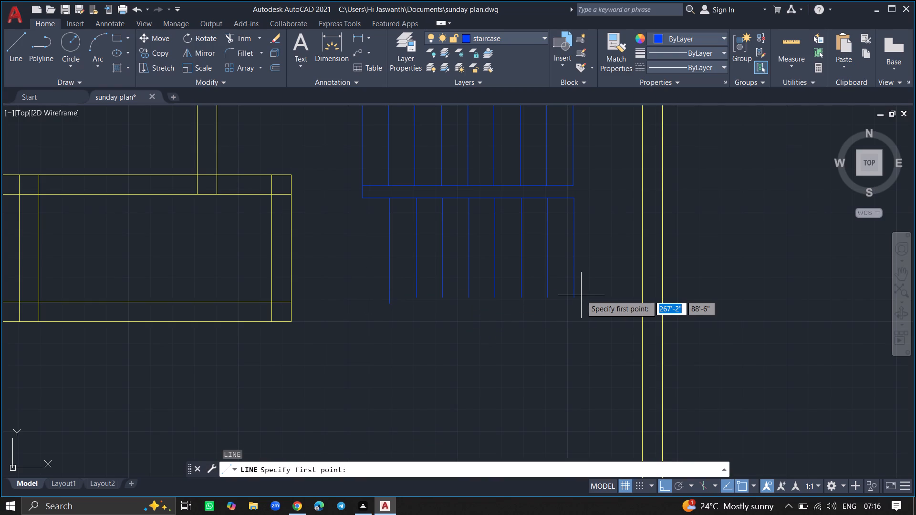
{"action": "left_click_drag", "start_coordinate": [574, 297], "coordinate": [463, 301]}
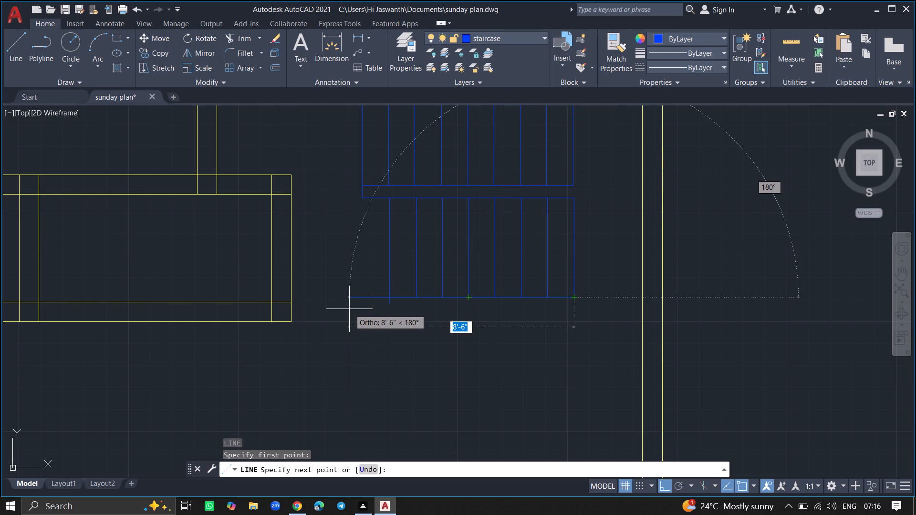
{"action": "left_click", "coordinate": [360, 337]}
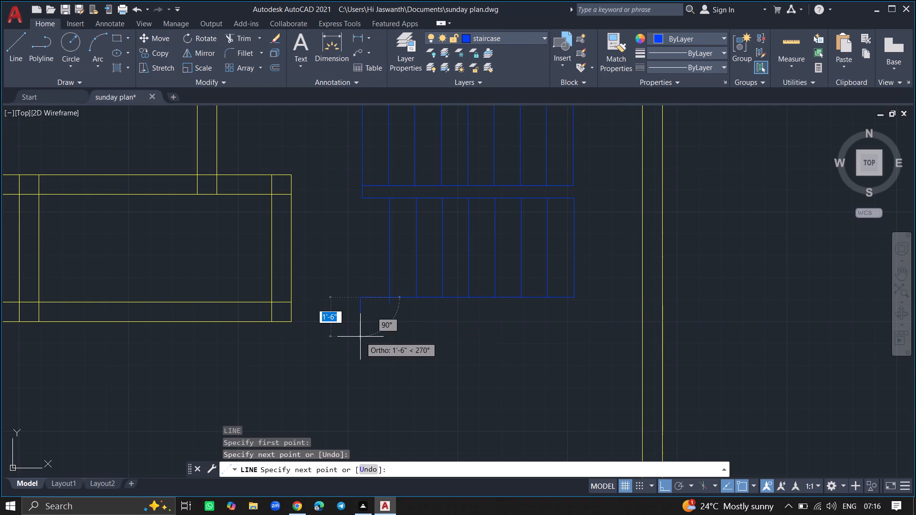
{"action": "key", "text": "Escape"}
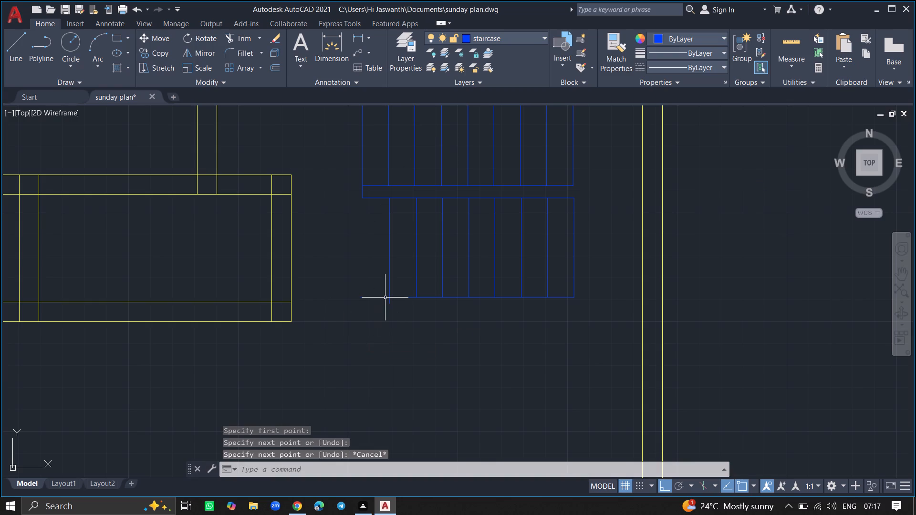
Trim the end of the lower flight's westernmost tread line that overhangs below the new bottom line.
{"action": "scroll", "coordinate": [387, 296], "scroll_direction": "up", "scroll_amount": 6, "text": "ctrl"}
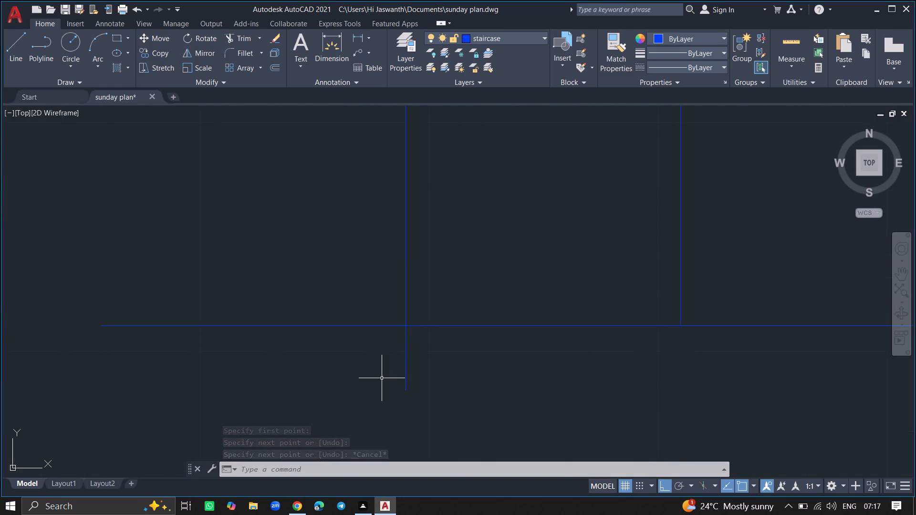
{"action": "type", "text": "trim"}
{"action": "key", "text": "Return"}
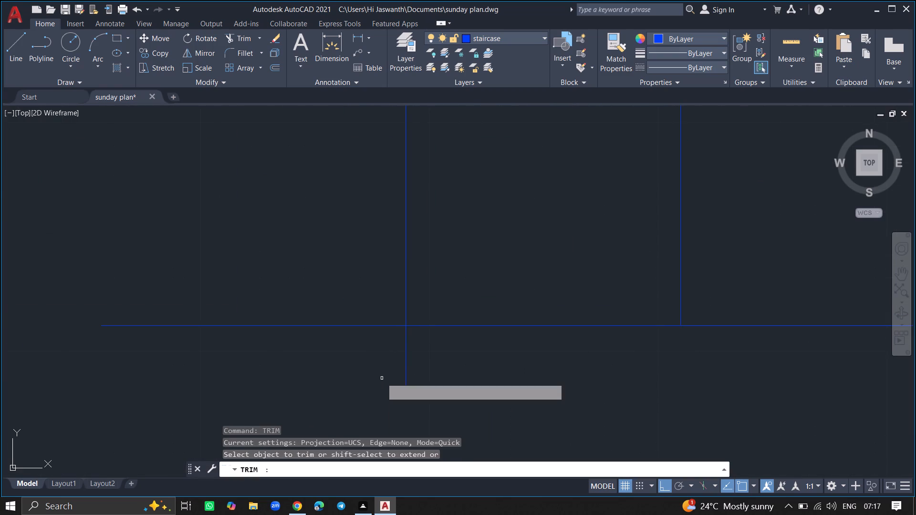
{"action": "left_click", "coordinate": [406, 378]}
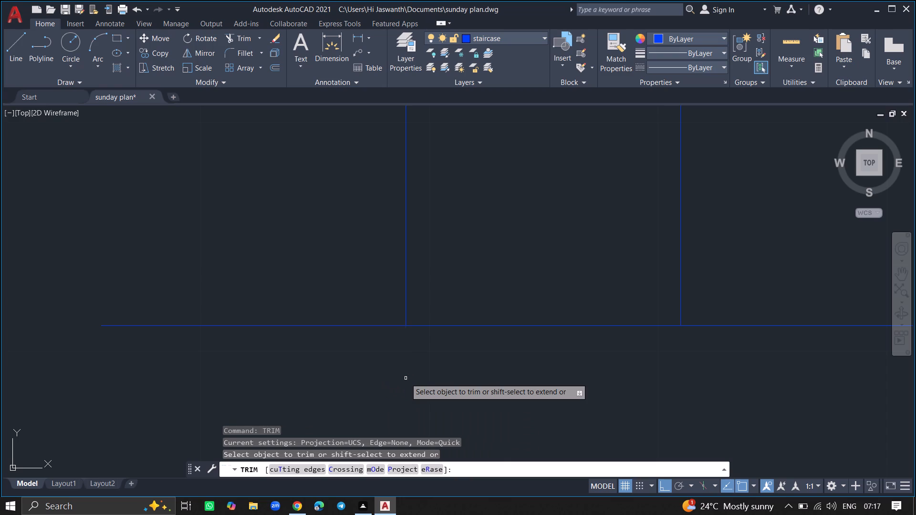
{"action": "key", "text": "Return"}
Extend the staircase's west edge line down through the lower flight to its bottom horizontal line.
{"action": "scroll", "coordinate": [406, 378], "scroll_direction": "down", "scroll_amount": 5, "text": "ctrl"}
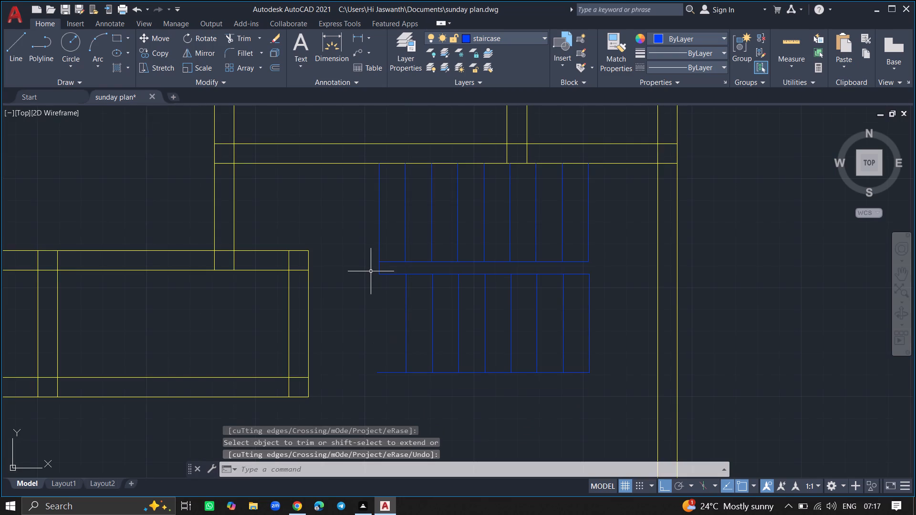
{"action": "type", "text": "ex"}
{"action": "key", "text": "Return"}
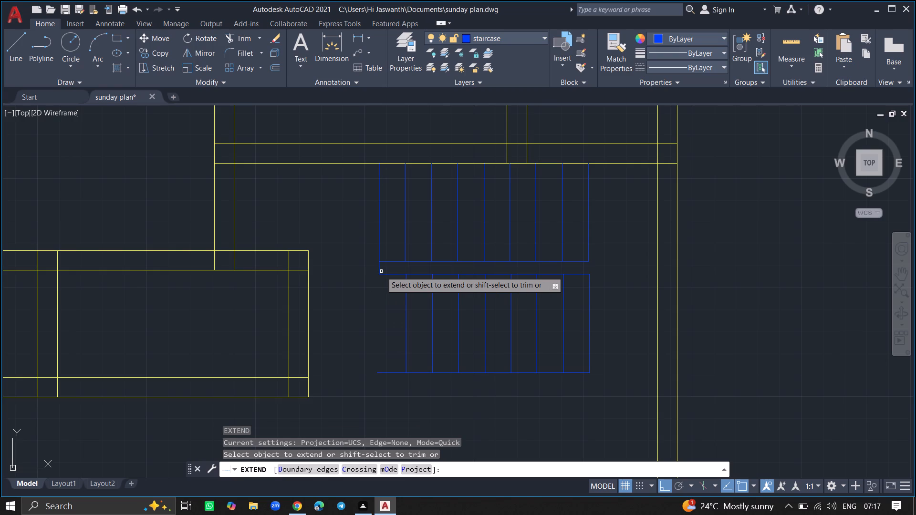
{"action": "left_click", "coordinate": [379, 270]}
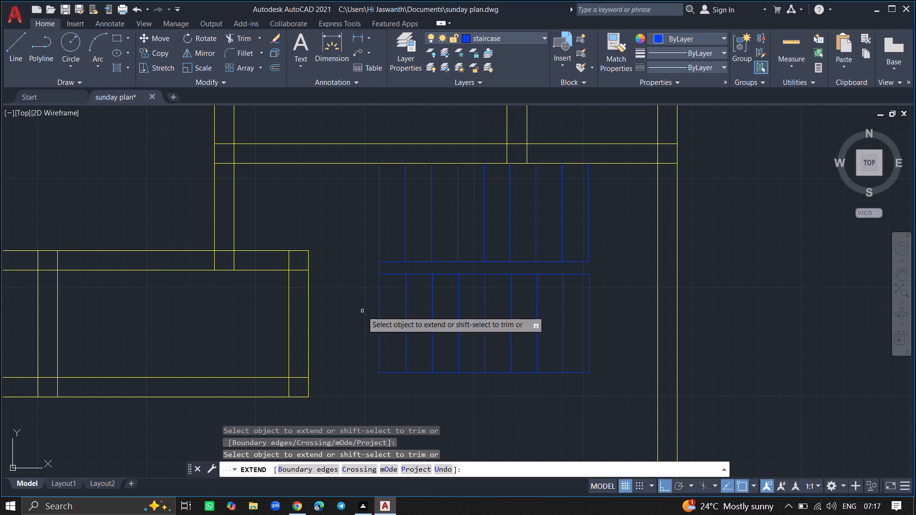
{"action": "key", "text": "Return"}
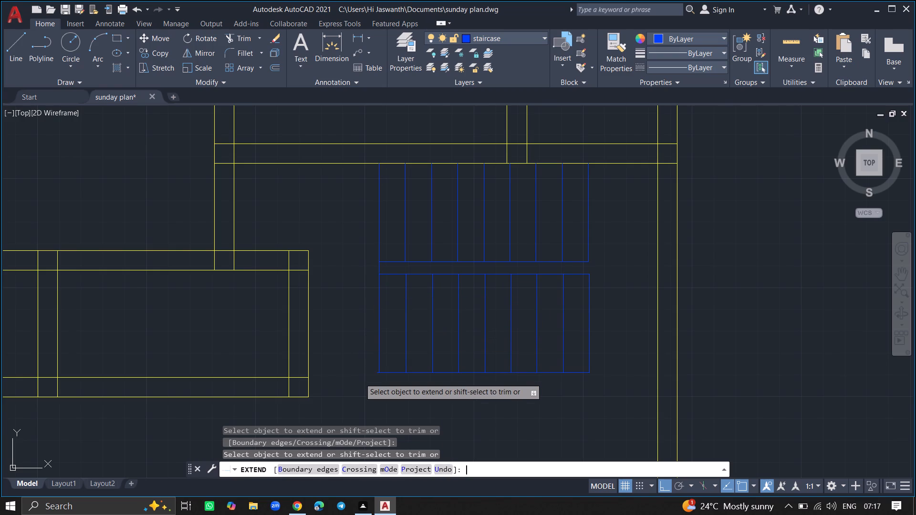
Trim the short stub of the lower flight's bottom line that projects west of the staircase's west edge.
{"action": "scroll", "coordinate": [360, 378], "scroll_direction": "up", "scroll_amount": 4, "text": "ctrl"}
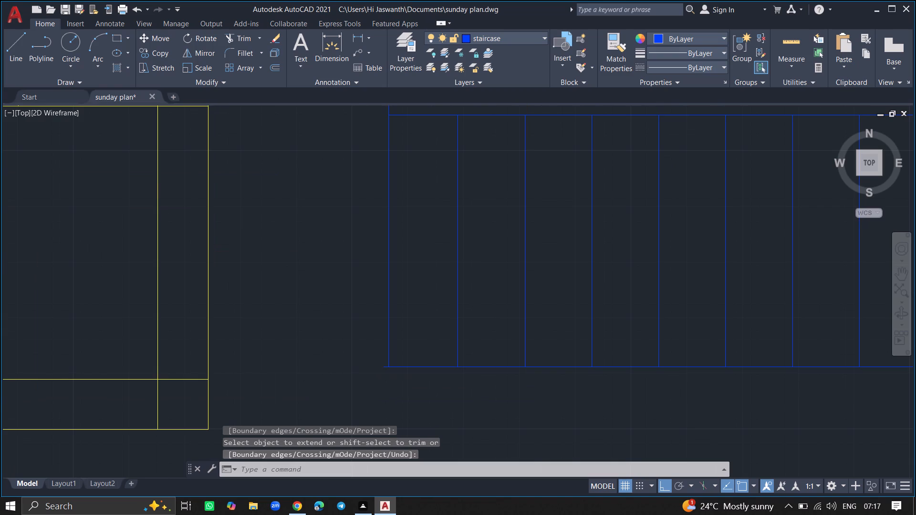
{"action": "type", "text": "tr"}
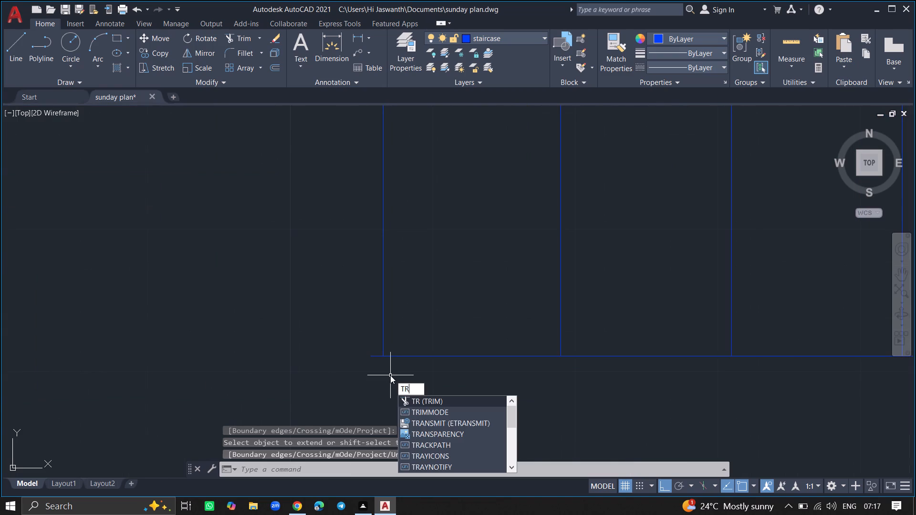
{"action": "type", "text": "im"}
{"action": "key", "text": "Return"}
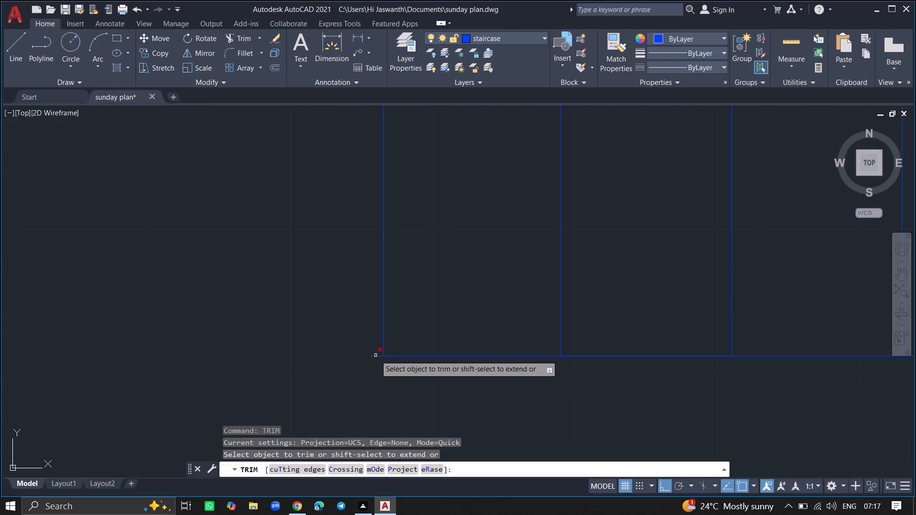
{"action": "left_click", "coordinate": [375, 354]}
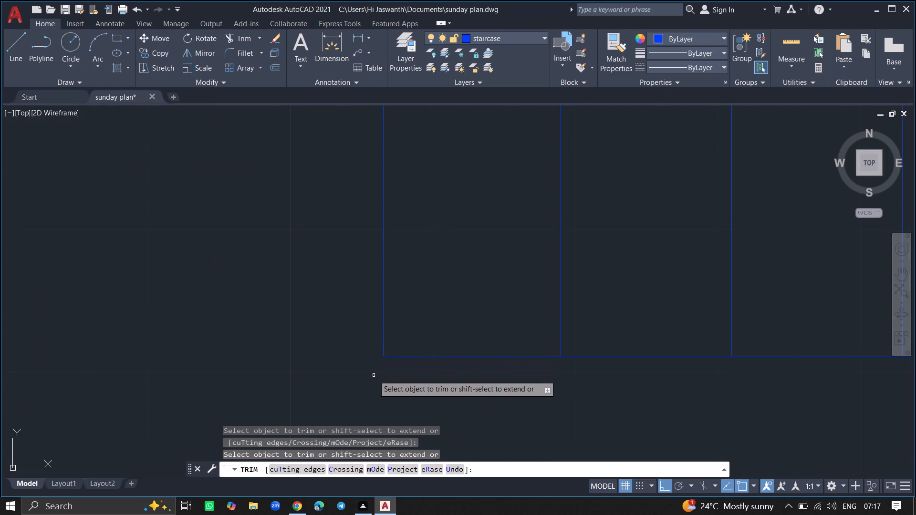
{"action": "key", "text": "Return"}
Extend the upper flight's easternmost vertical line down to the lower flight's top horizontal line.
{"action": "scroll", "coordinate": [374, 375], "scroll_direction": "down", "scroll_amount": 4, "text": "ctrl"}
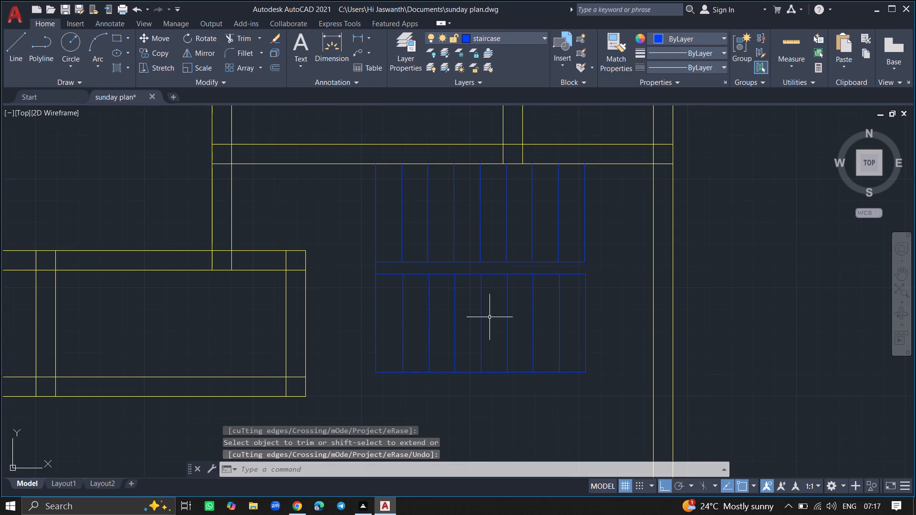
{"action": "scroll", "coordinate": [590, 269], "scroll_direction": "up", "scroll_amount": 3, "text": "ctrl"}
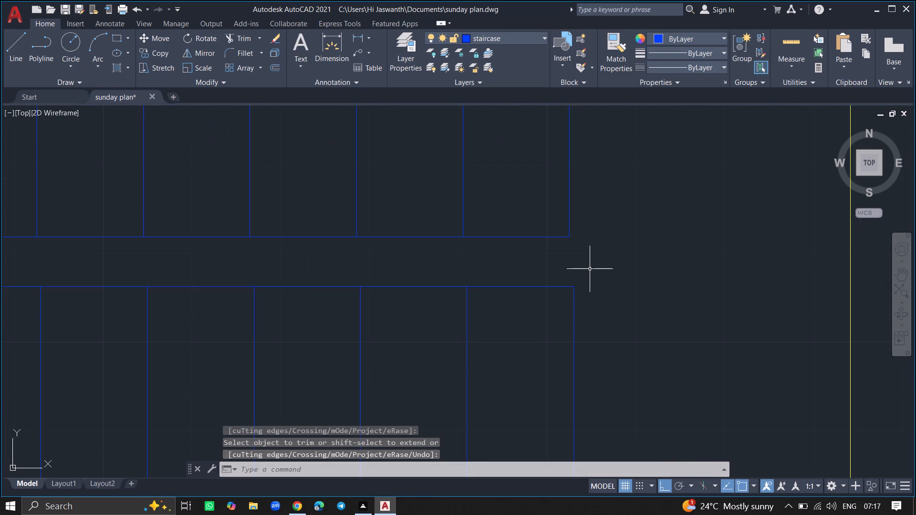
{"action": "type", "text": "ex"}
{"action": "key", "text": "Return"}
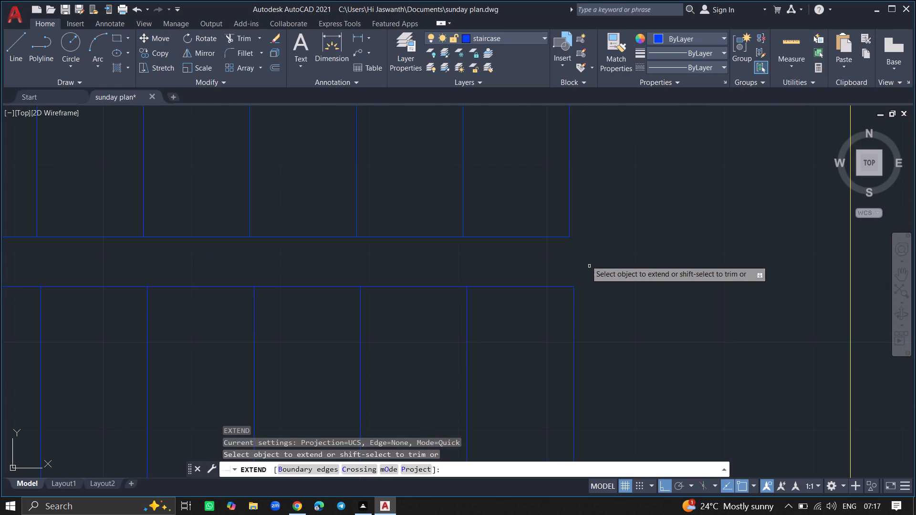
{"action": "left_click", "coordinate": [570, 229]}
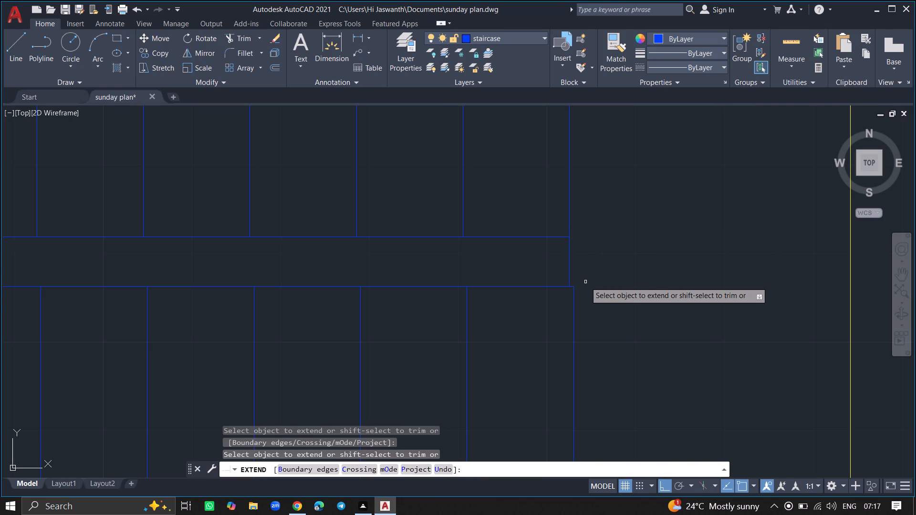
{"action": "scroll", "coordinate": [585, 282], "scroll_direction": "down", "scroll_amount": 3, "text": "ctrl"}
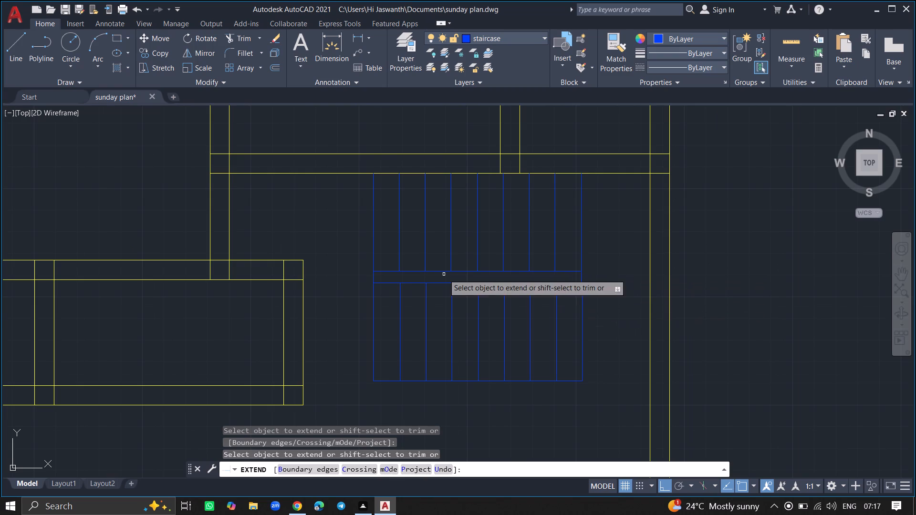
{"action": "scroll", "coordinate": [364, 285], "scroll_direction": "up", "scroll_amount": 3, "text": "ctrl"}
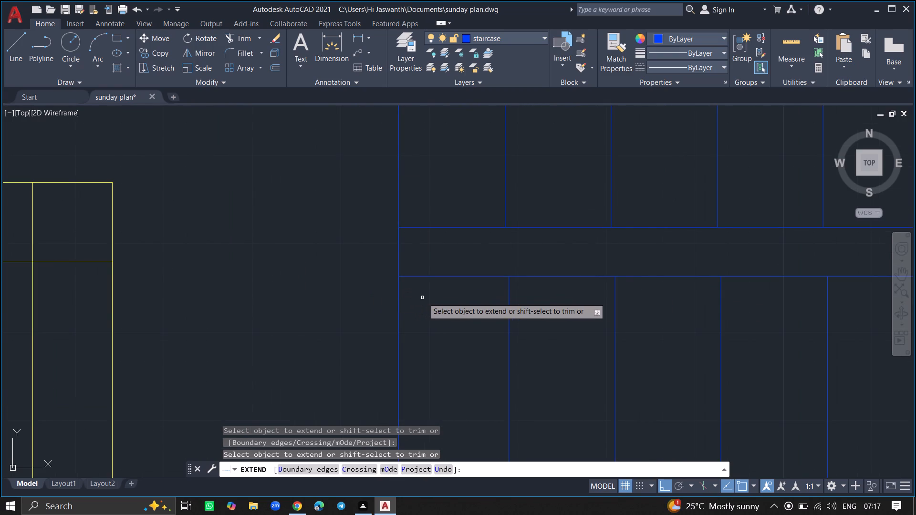
{"action": "key", "text": "Return"}
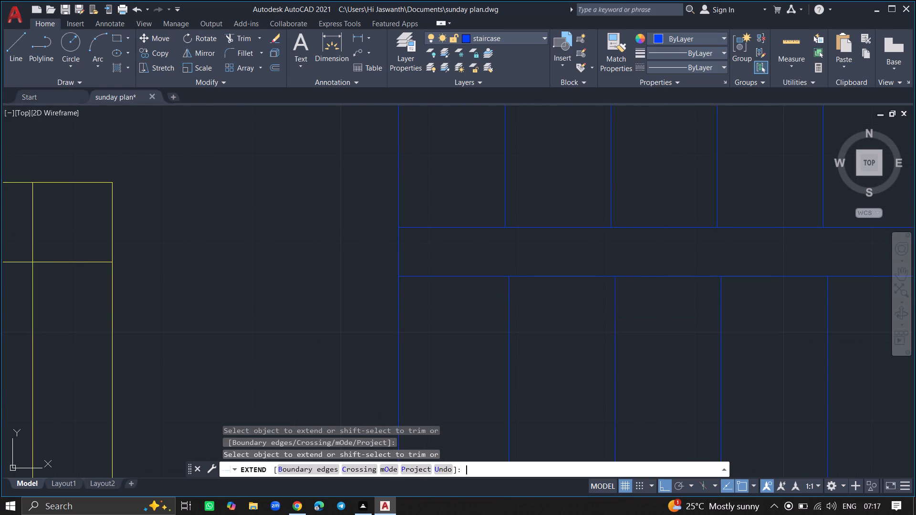
Extend the upper flight's second vertical line from the west down to the lower flight's top horizontal line.
{"action": "type", "text": "ex"}
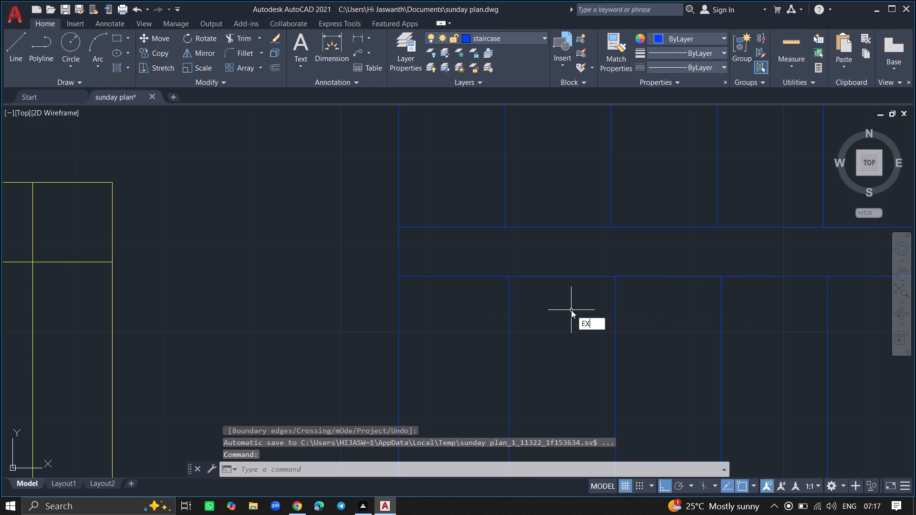
{"action": "key", "text": "Return"}
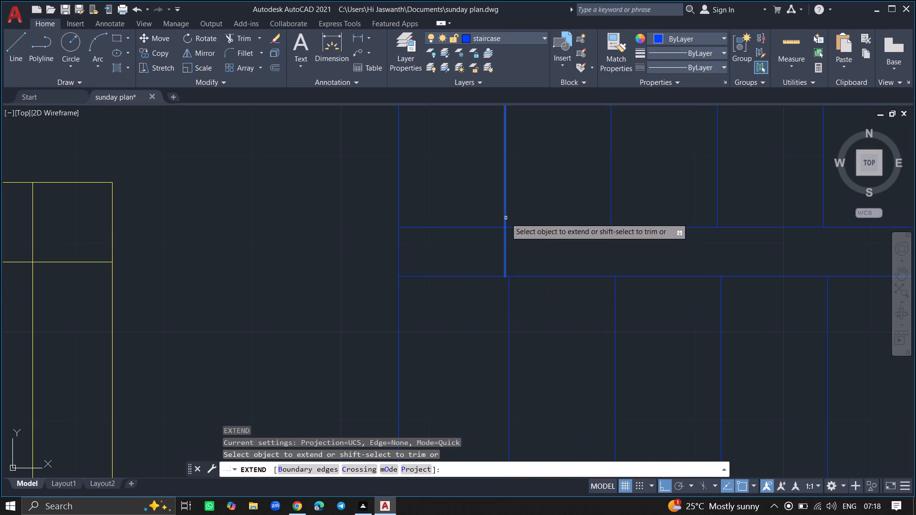
{"action": "left_click", "coordinate": [506, 218]}
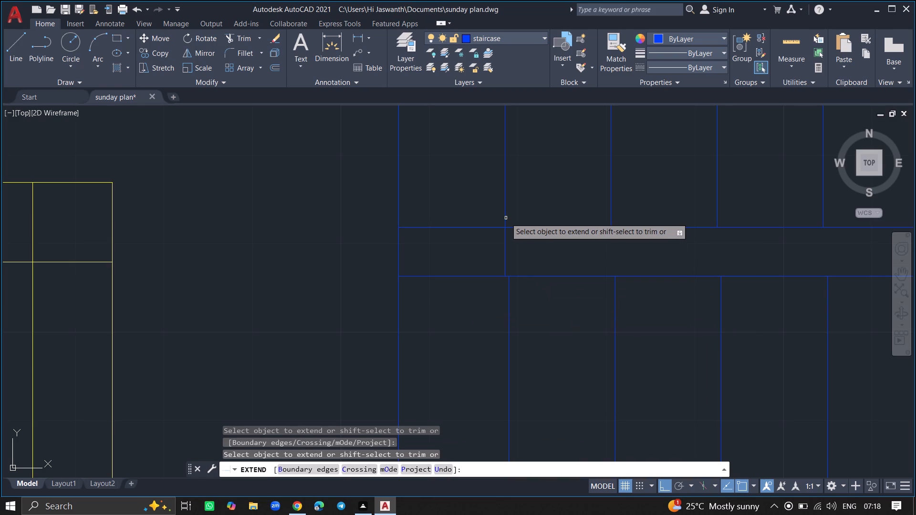
{"action": "key", "text": "Return"}
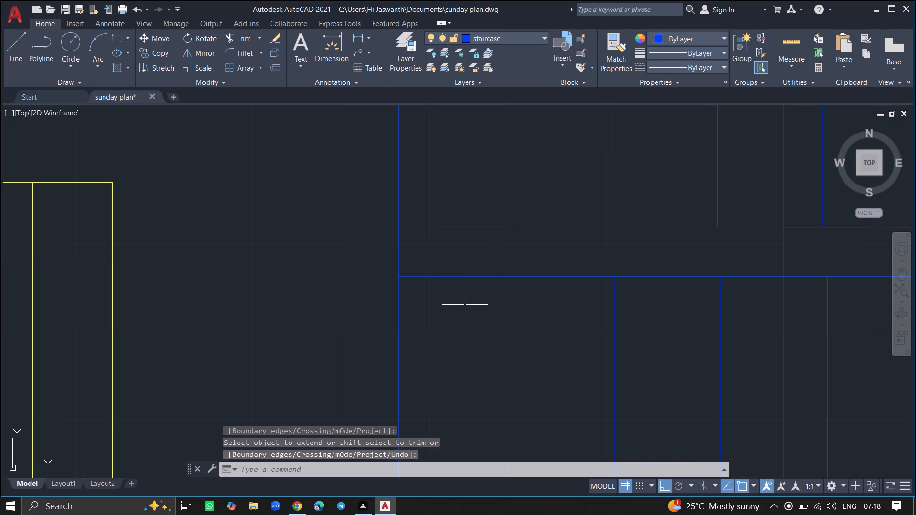
Add a linear dimension across the width of the lower flight's westernmost tread.
{"action": "type", "text": "dimli"}
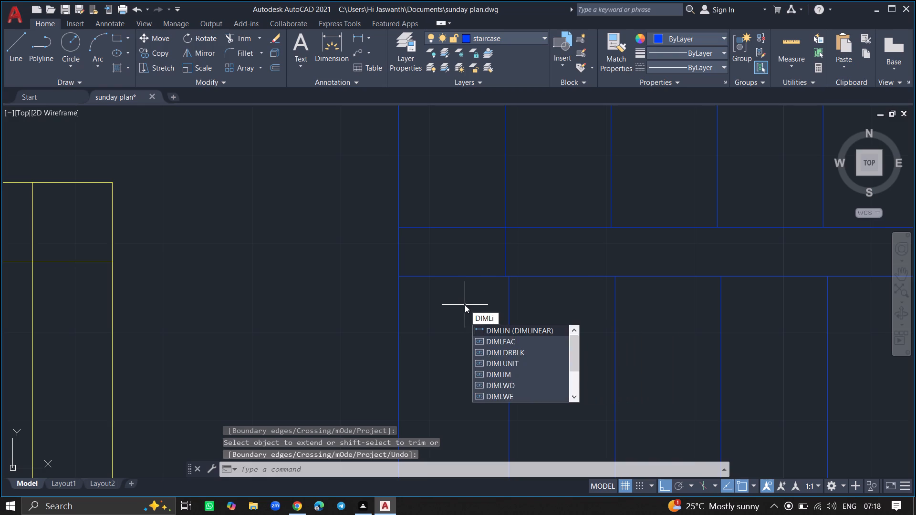
{"action": "left_click", "coordinate": [487, 326]}
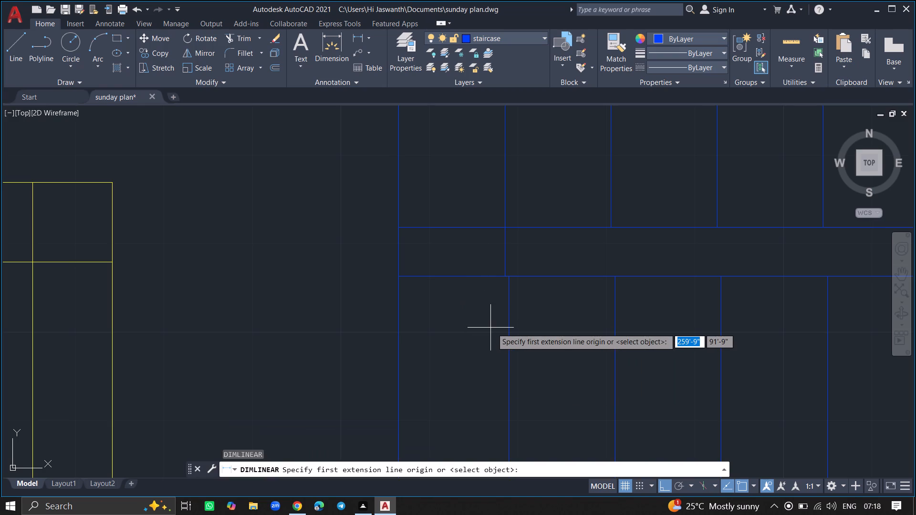
{"action": "left_click_drag", "start_coordinate": [508, 331], "coordinate": [440, 342]}
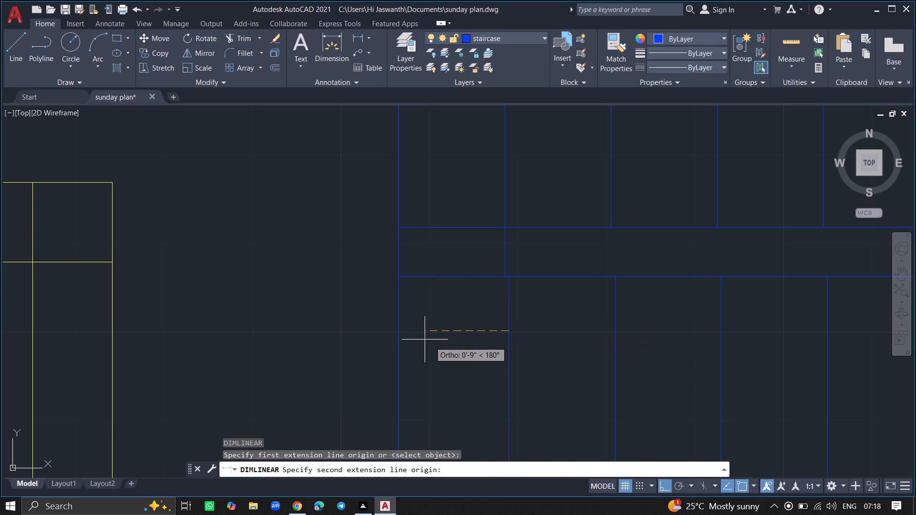
{"action": "left_click", "coordinate": [397, 332]}
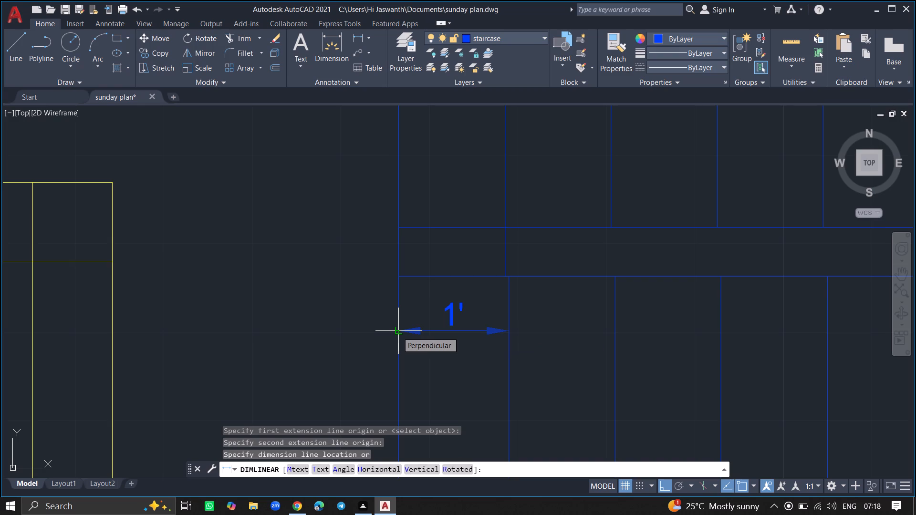
{"action": "left_click", "coordinate": [397, 332]}
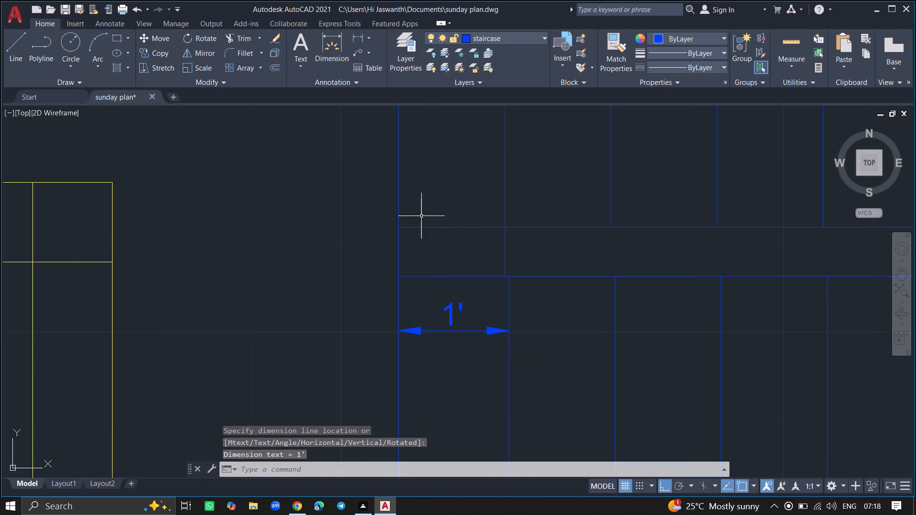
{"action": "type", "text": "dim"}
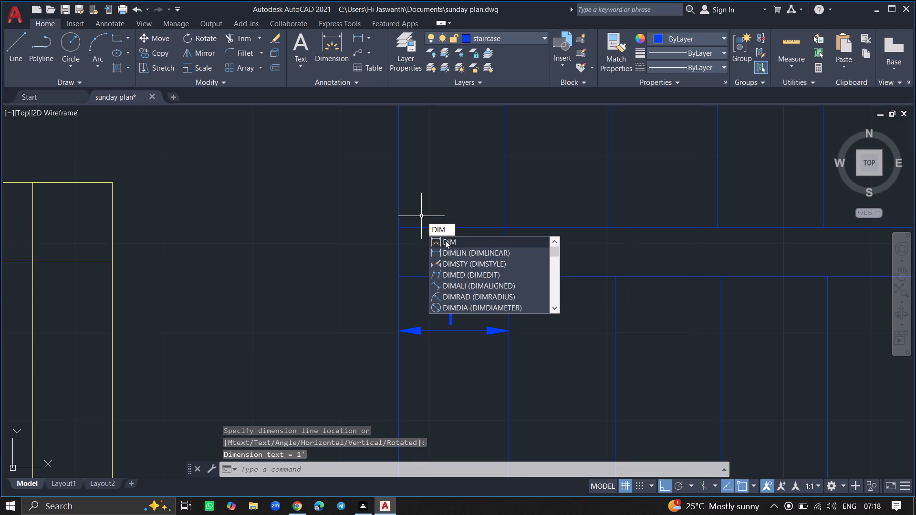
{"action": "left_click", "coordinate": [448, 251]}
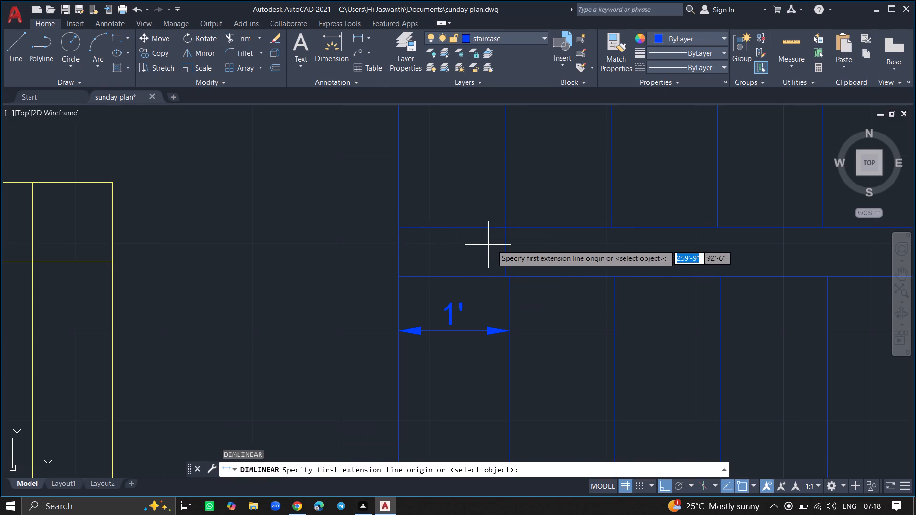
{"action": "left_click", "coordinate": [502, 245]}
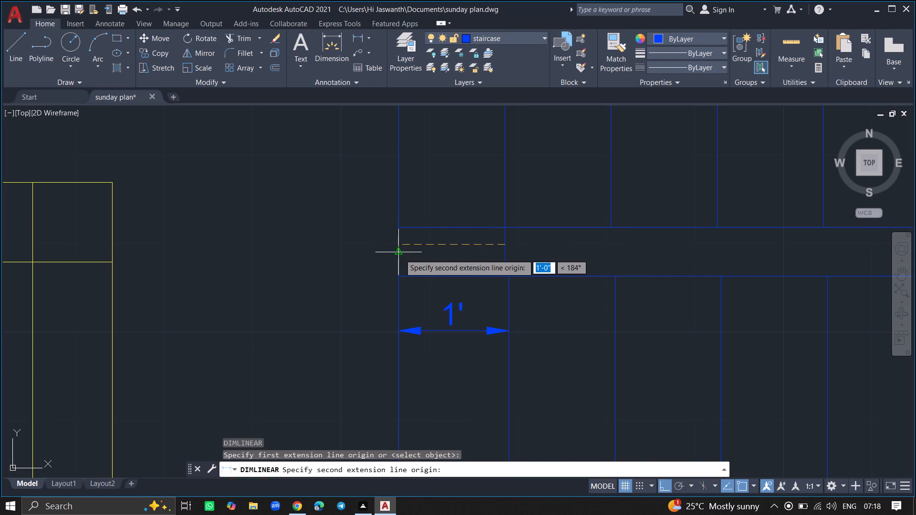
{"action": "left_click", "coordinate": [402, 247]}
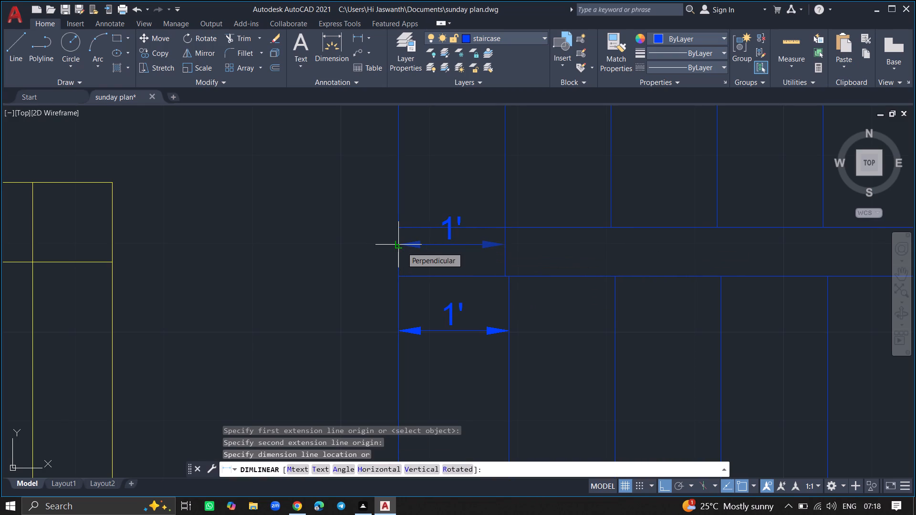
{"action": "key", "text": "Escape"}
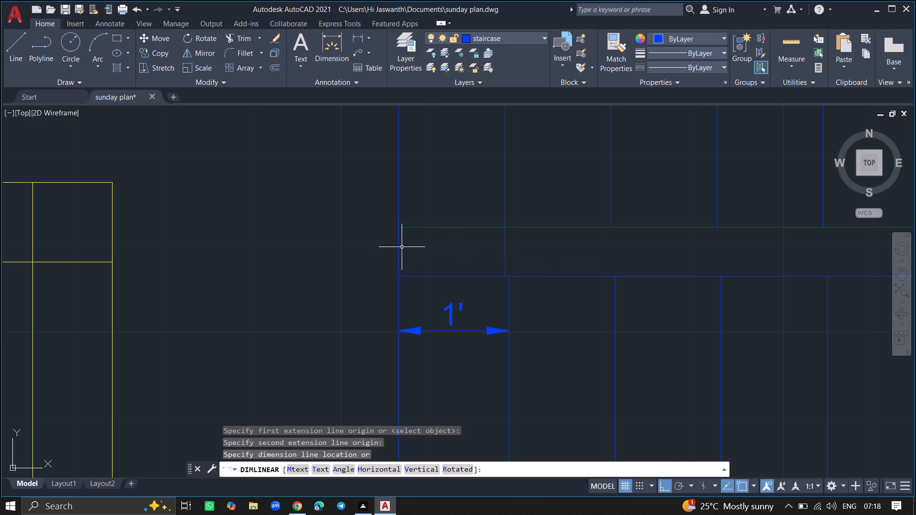
Move the lower flight's tread lines and horizontal lines west so its northeast corner aligns with the upper flight's easternmost vertical line.
{"action": "scroll", "coordinate": [339, 249], "scroll_direction": "down", "scroll_amount": 1, "text": "ctrl"}
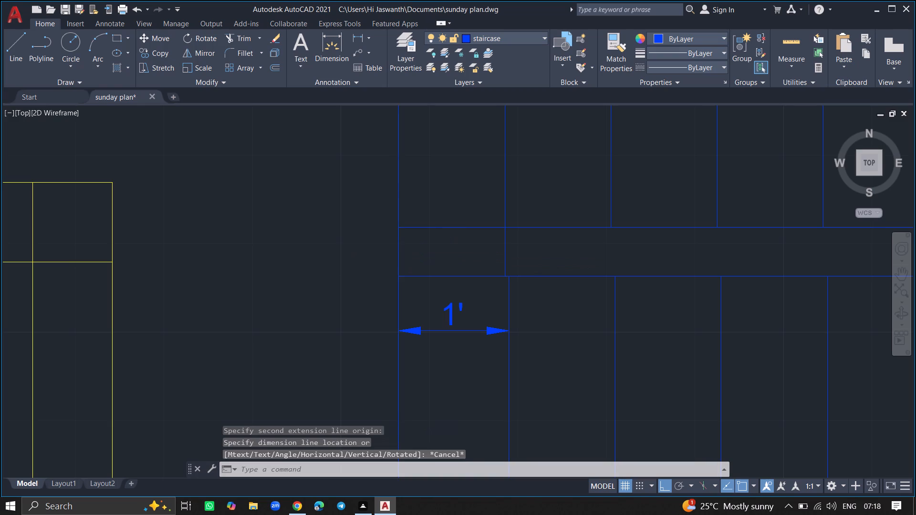
{"action": "scroll", "coordinate": [339, 249], "scroll_direction": "down", "scroll_amount": 1, "text": "ctrl"}
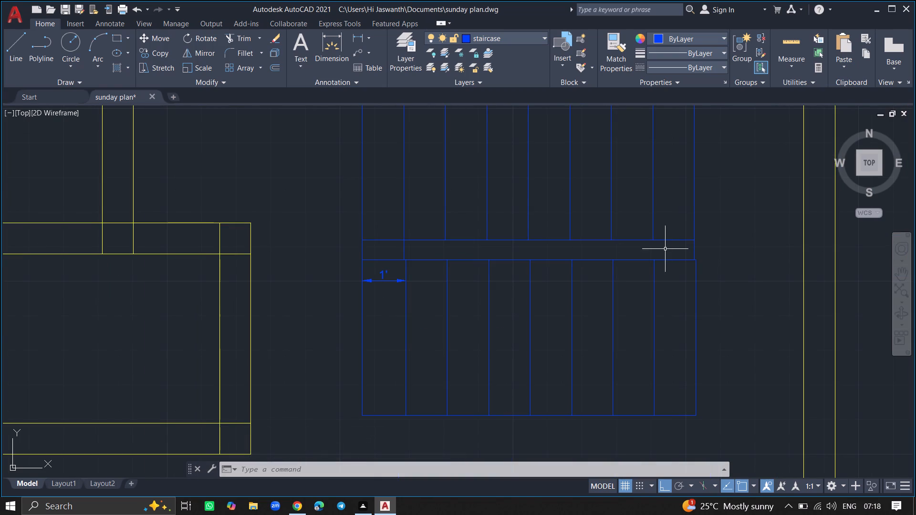
{"action": "left_click", "coordinate": [695, 276]}
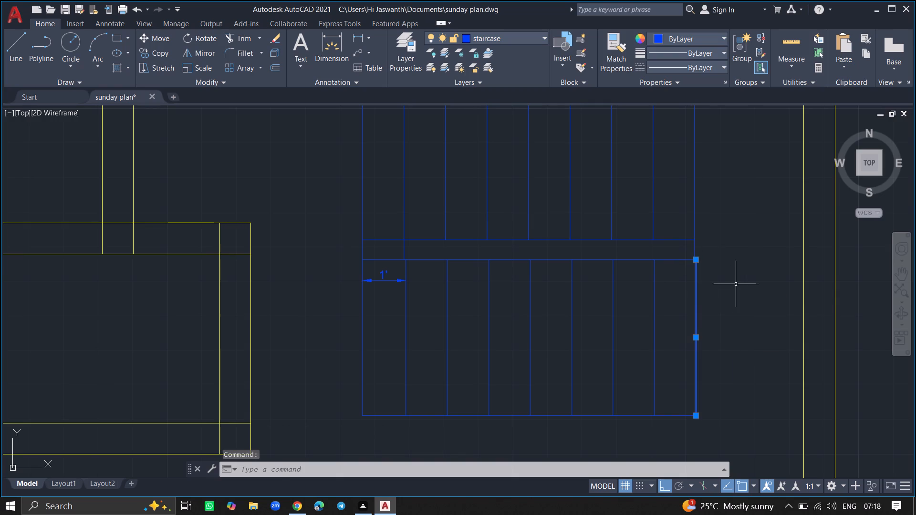
{"action": "left_click", "coordinate": [736, 284]}
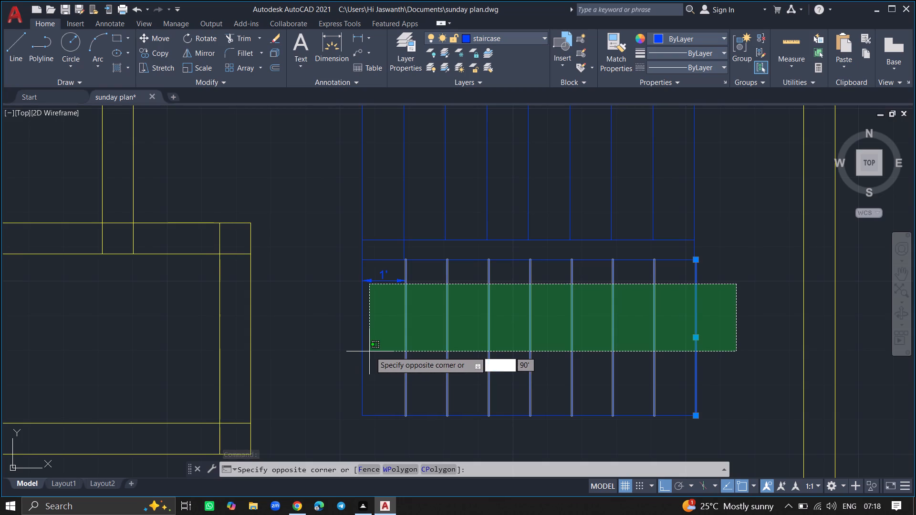
{"action": "left_click", "coordinate": [374, 351]}
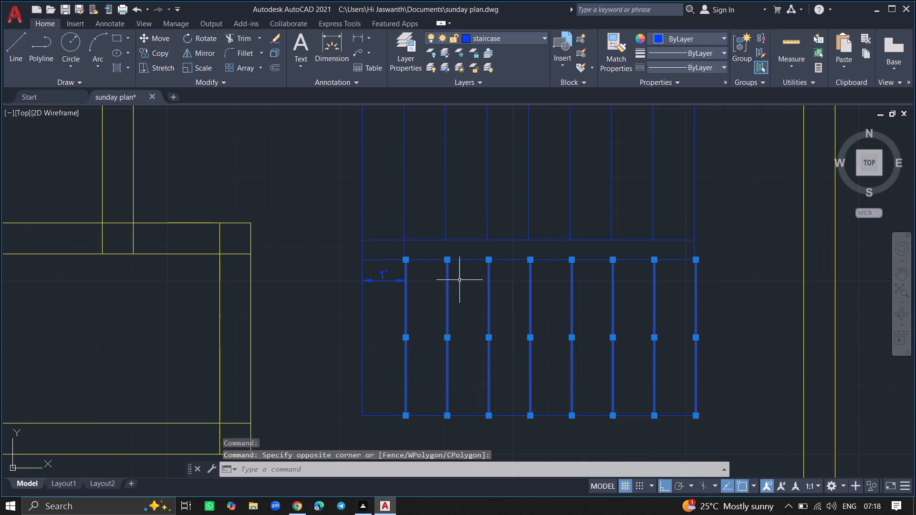
{"action": "left_click", "coordinate": [566, 246]}
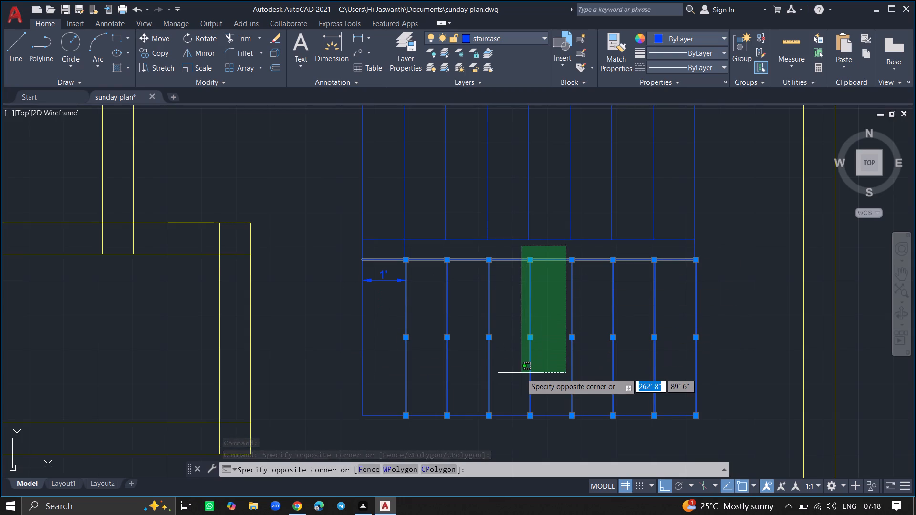
{"action": "left_click", "coordinate": [516, 437]}
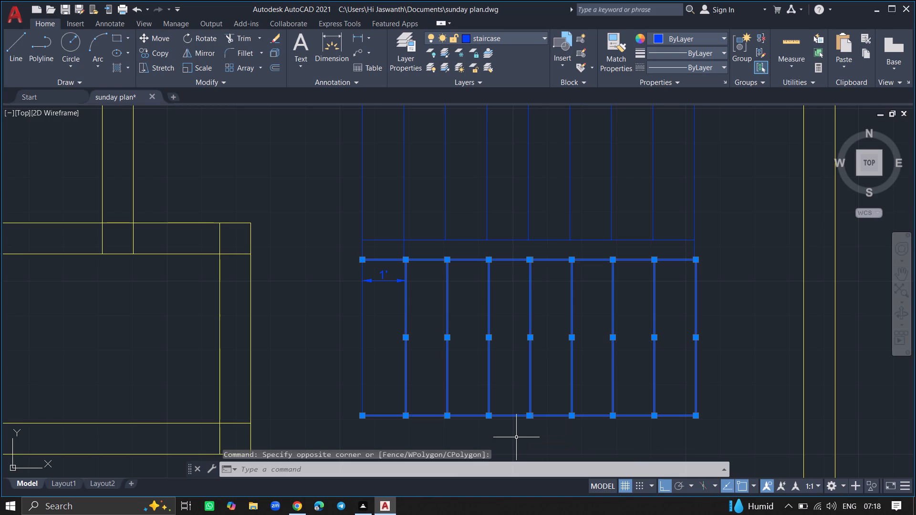
{"action": "type", "text": "move"}
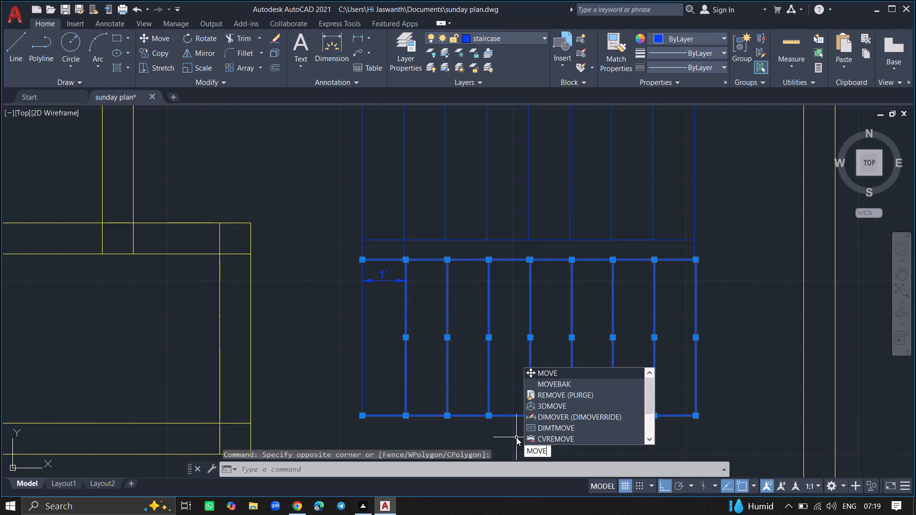
{"action": "key", "text": "Return"}
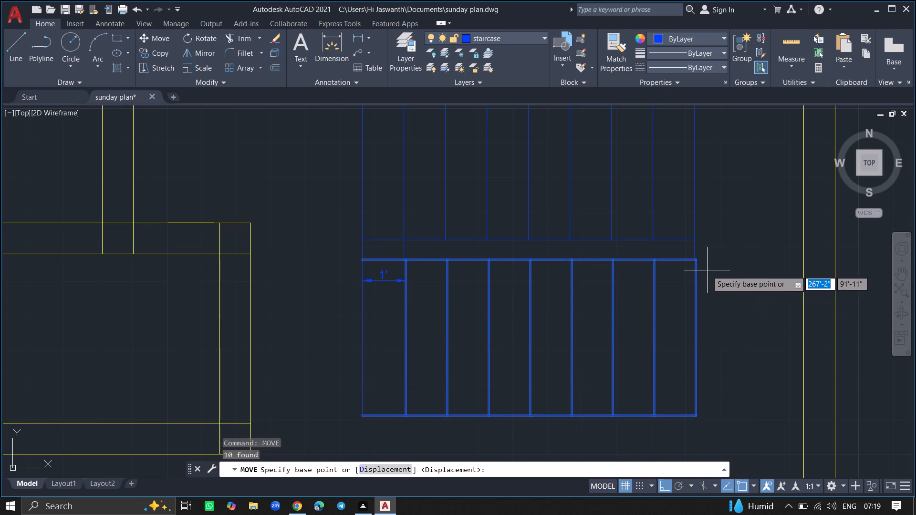
{"action": "scroll", "coordinate": [697, 265], "scroll_direction": "up", "scroll_amount": 6, "text": "ctrl"}
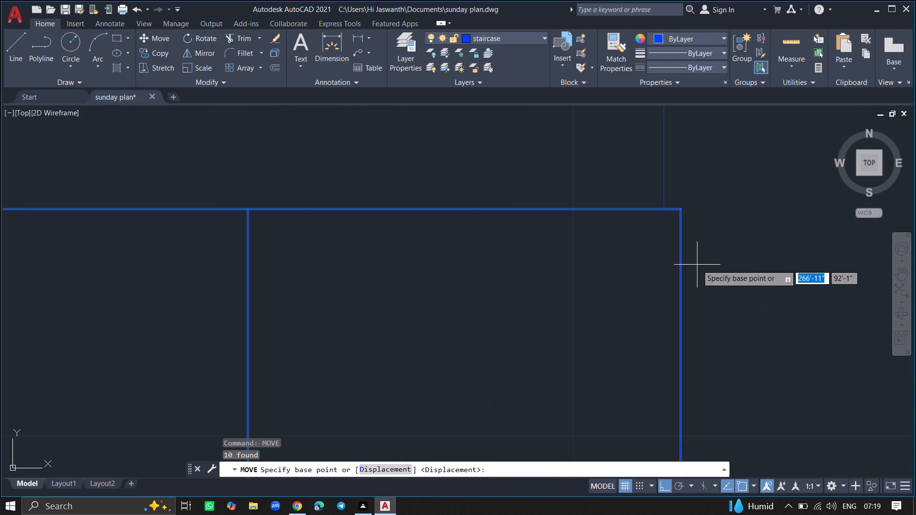
{"action": "left_click", "coordinate": [678, 211]}
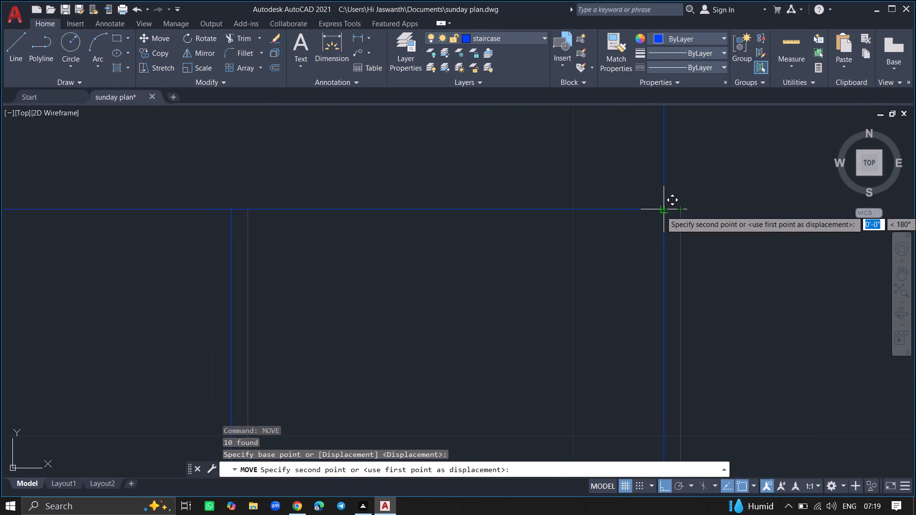
{"action": "left_click", "coordinate": [666, 211]}
{"action": "key", "text": "Return"}
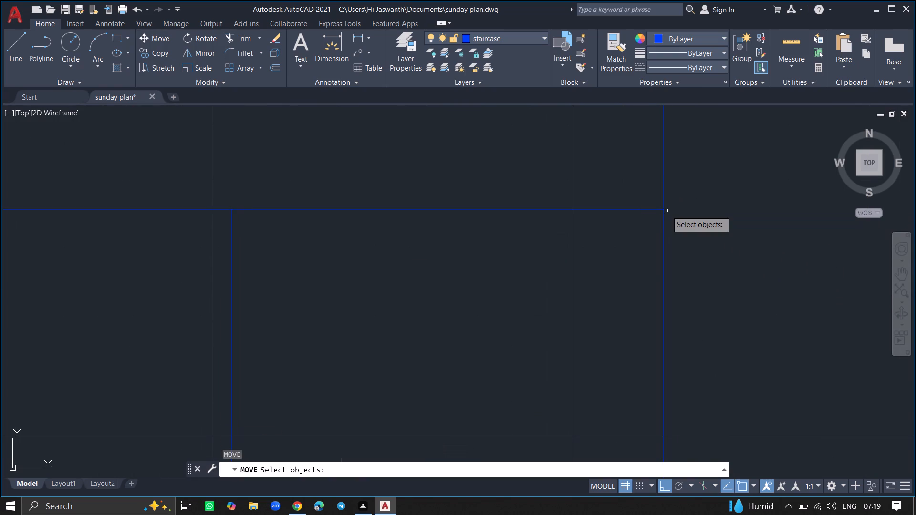
{"action": "scroll", "coordinate": [626, 253], "scroll_direction": "down", "scroll_amount": 4, "text": "ctrl"}
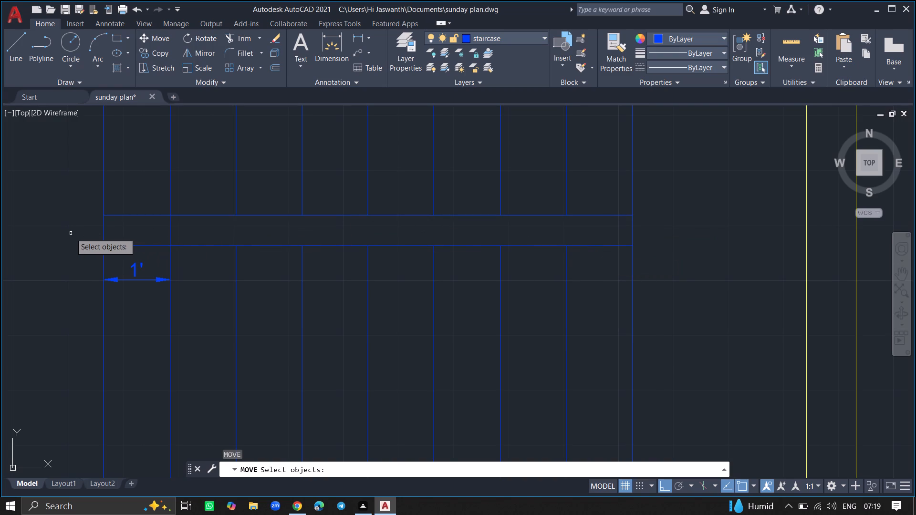
{"action": "key", "text": "Return"}
Make the walls layer current.
{"action": "scroll", "coordinate": [71, 233], "scroll_direction": "down", "scroll_amount": 2, "text": "ctrl"}
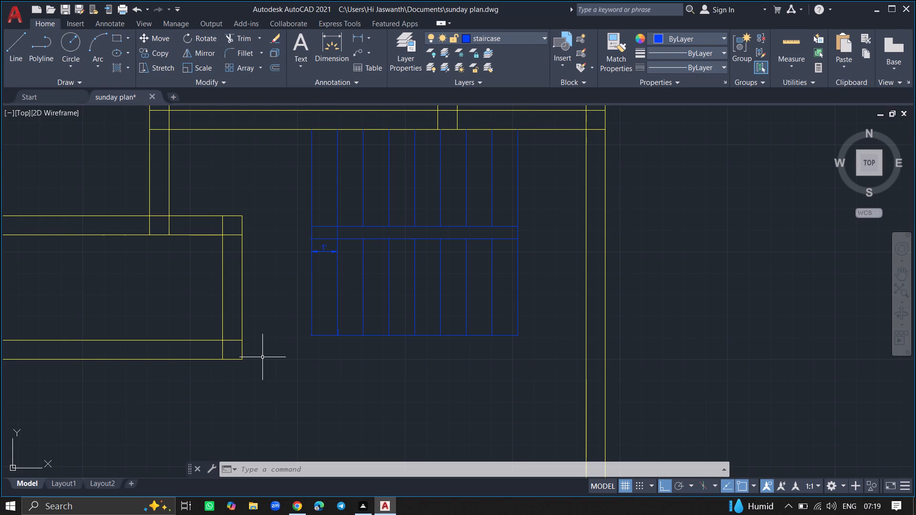
{"action": "key", "text": "e"}
{"action": "key", "text": "Escape"}
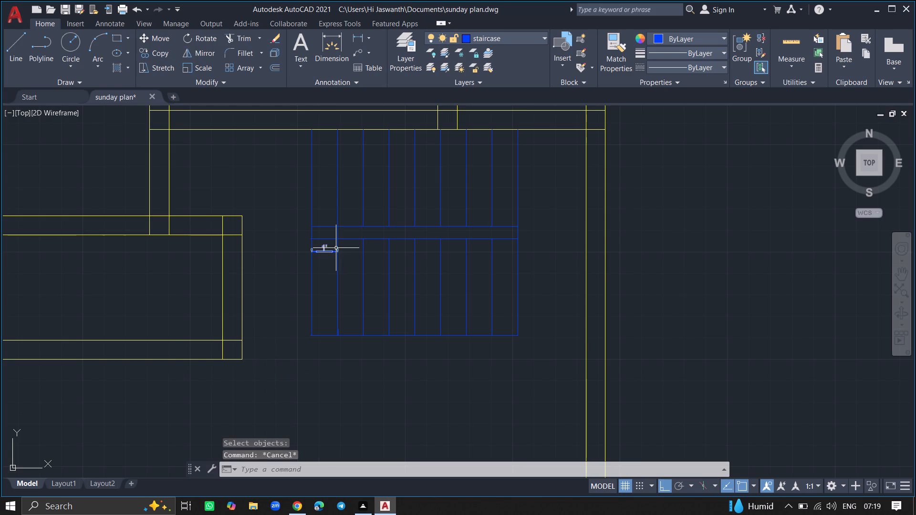
{"action": "left_click", "coordinate": [398, 59]}
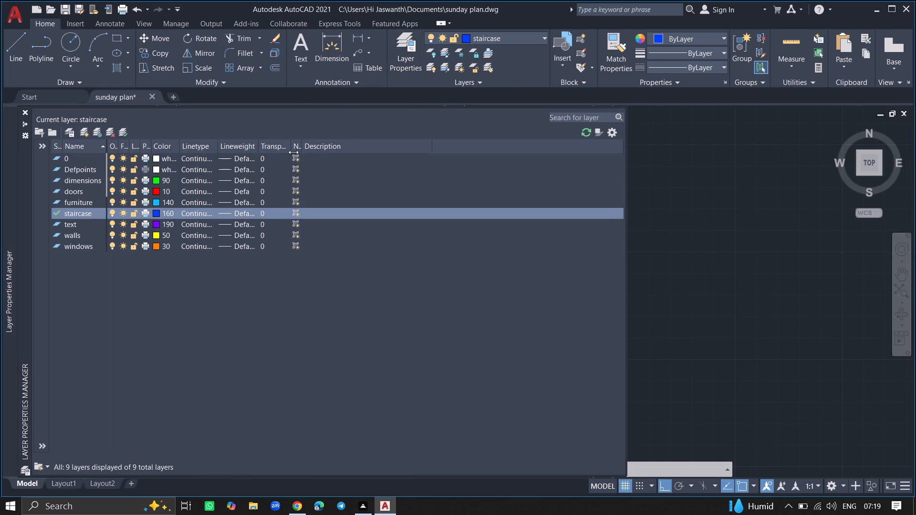
{"action": "double_click", "coordinate": [80, 237]}
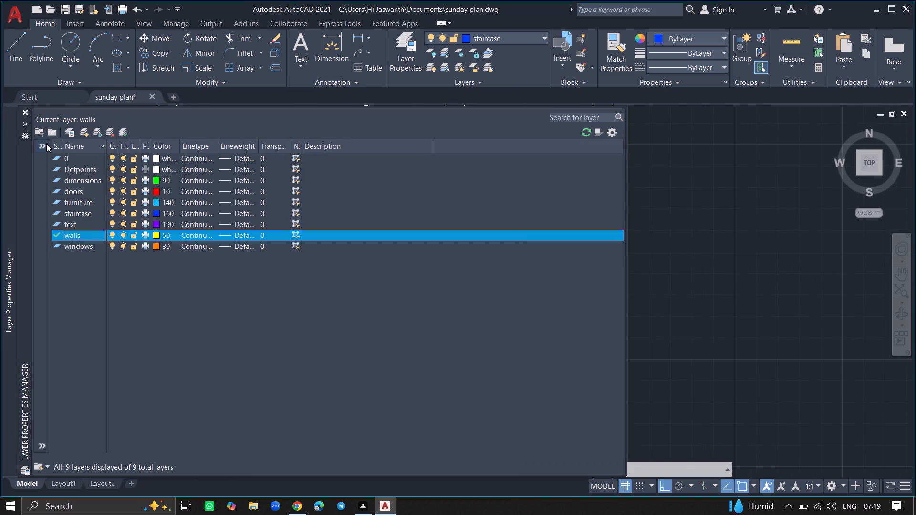
{"action": "left_click", "coordinate": [25, 110]}
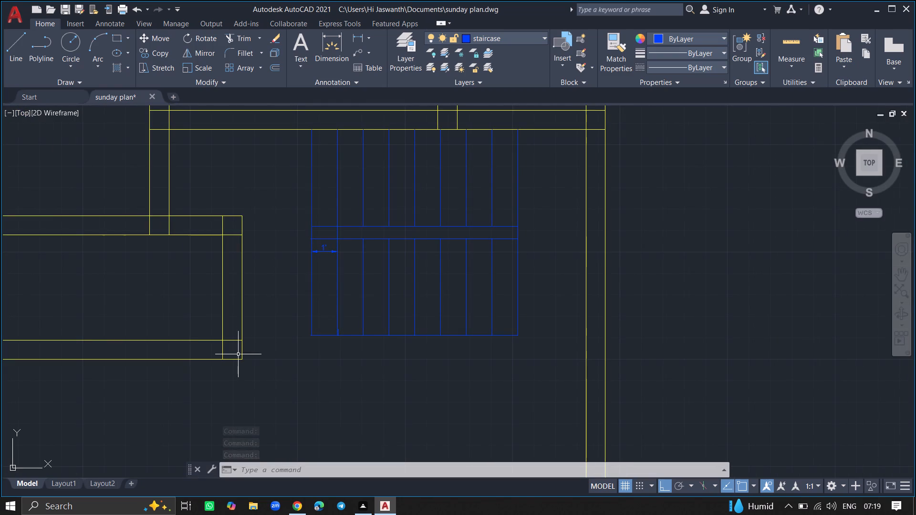
Extend both horizontal wall lines south of the staircase eastward to the outer face of the plan's east wall.
{"action": "type", "text": "ex"}
{"action": "key", "text": "Return"}
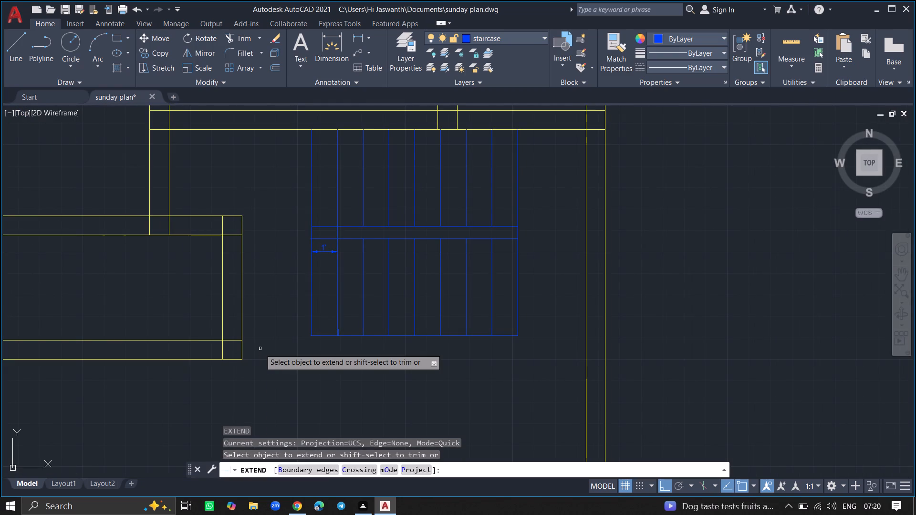
{"action": "left_click", "coordinate": [234, 341]}
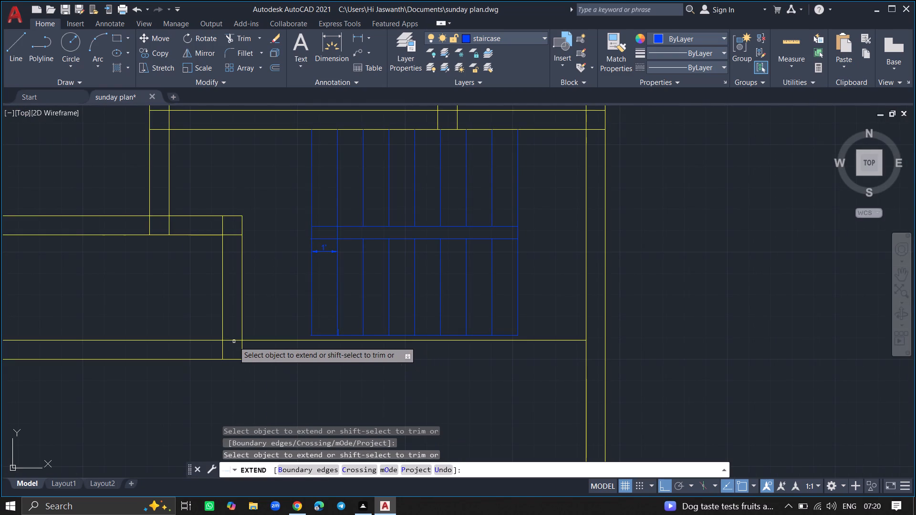
{"action": "left_click", "coordinate": [232, 359]}
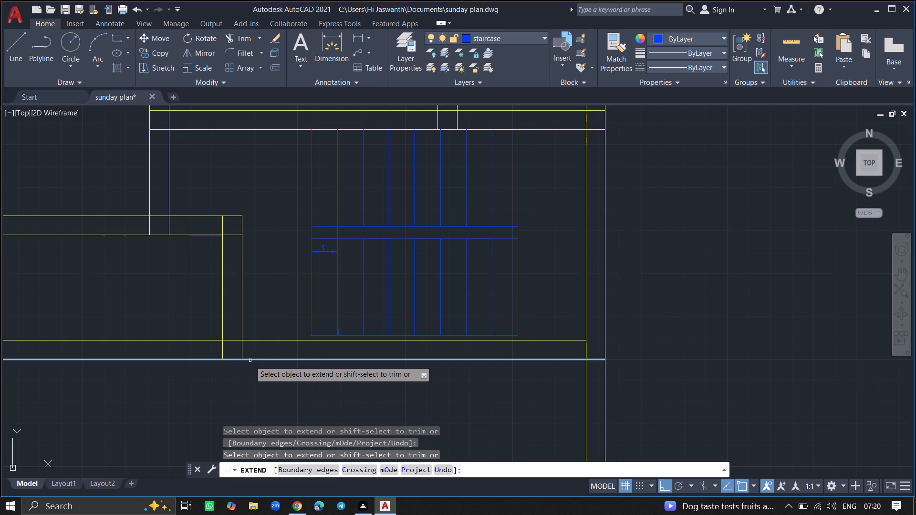
{"action": "left_click", "coordinate": [250, 360]}
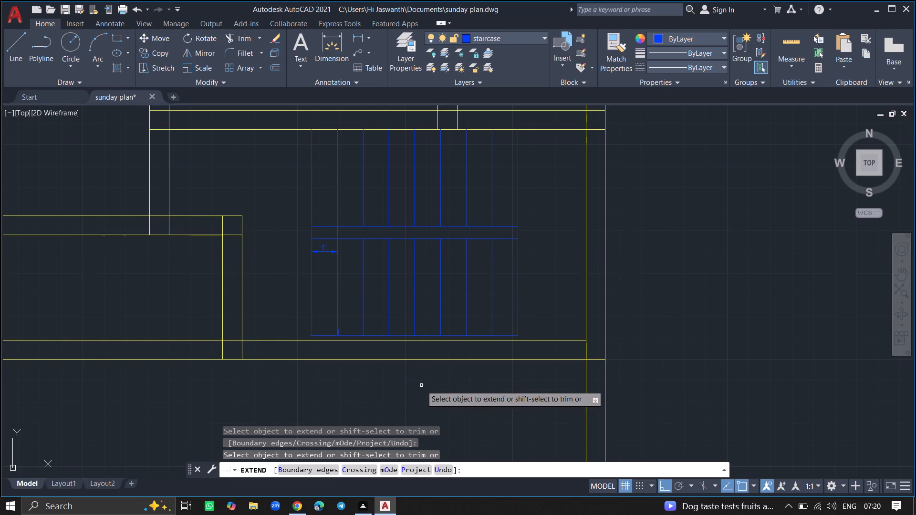
{"action": "left_click", "coordinate": [541, 341]}
{"action": "key", "text": "Return"}
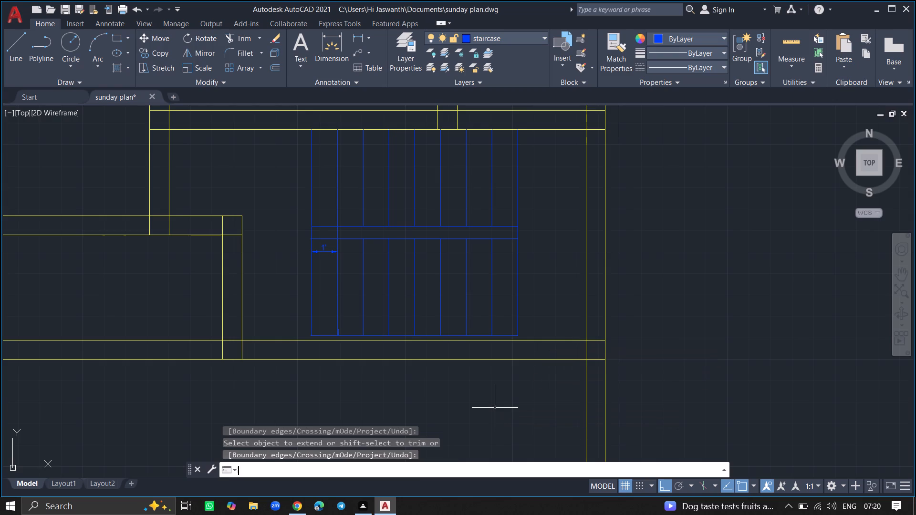
Draw a vertical line southward from the lower face of the wall south of the staircase, starting just west of the short partition wall.
{"action": "scroll", "coordinate": [333, 355], "scroll_direction": "up", "scroll_amount": 3, "text": "ctrl"}
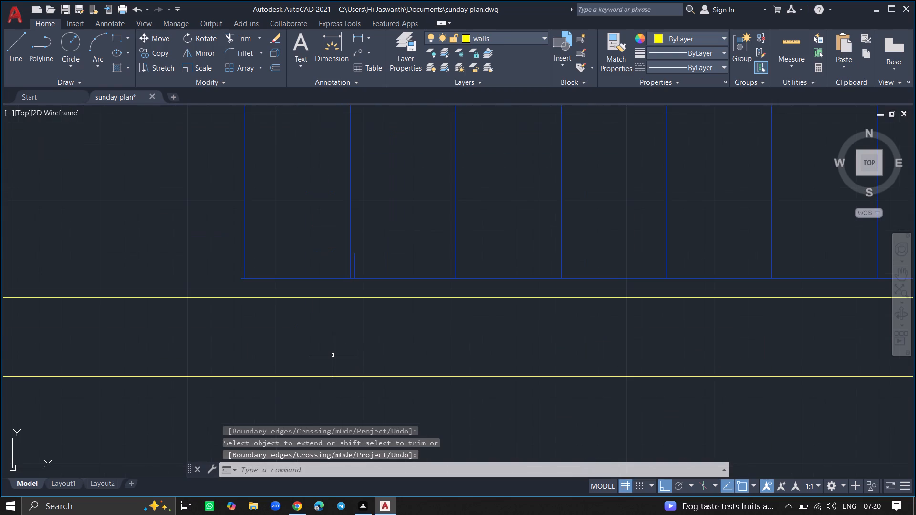
{"action": "scroll", "coordinate": [333, 355], "scroll_direction": "down", "scroll_amount": 1, "text": "ctrl"}
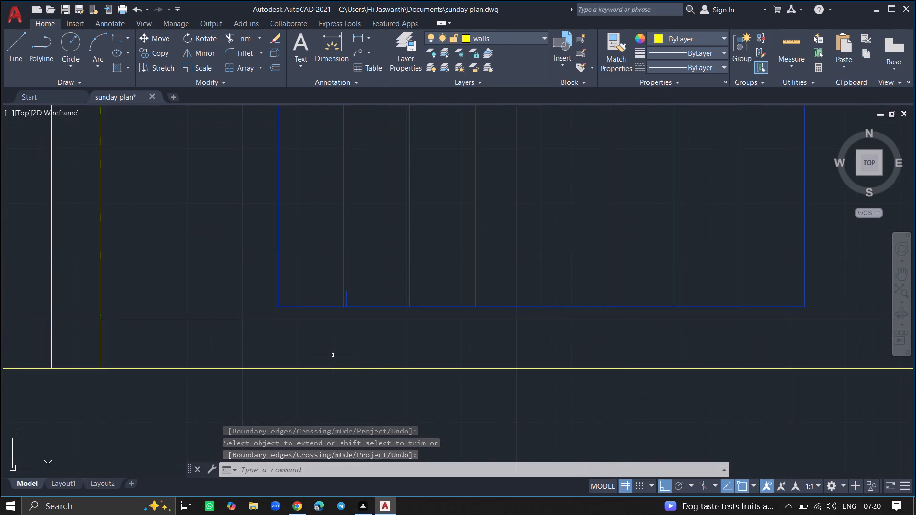
{"action": "scroll", "coordinate": [333, 355], "scroll_direction": "down", "scroll_amount": 2, "text": "ctrl"}
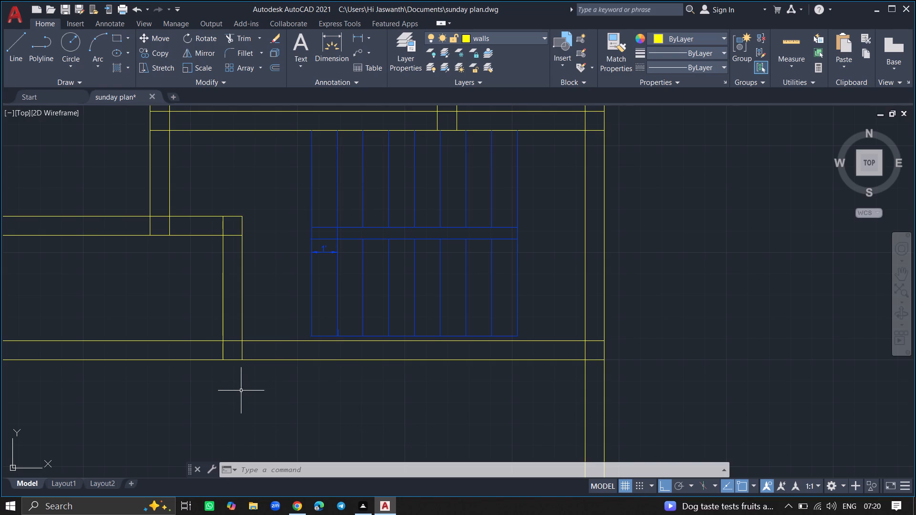
{"action": "scroll", "coordinate": [241, 391], "scroll_direction": "down", "scroll_amount": 2, "text": "ctrl"}
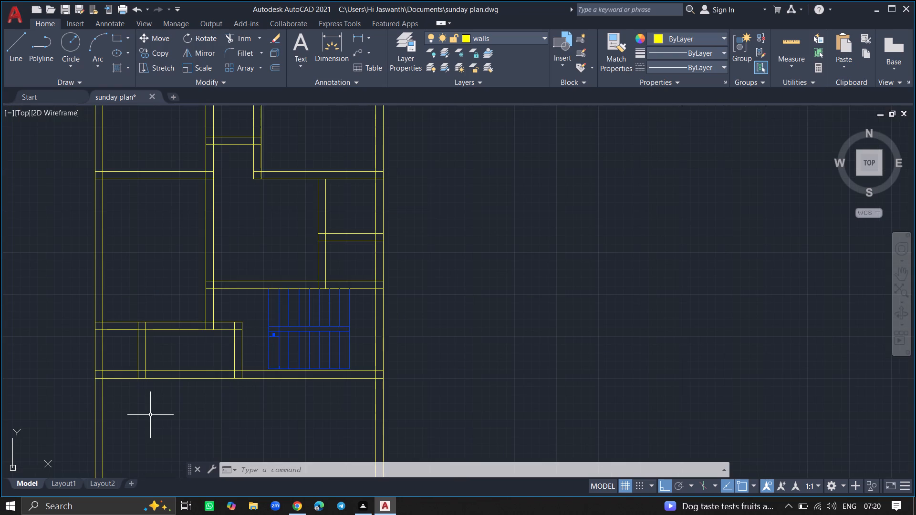
{"action": "scroll", "coordinate": [150, 415], "scroll_direction": "down", "scroll_amount": 1, "text": "ctrl"}
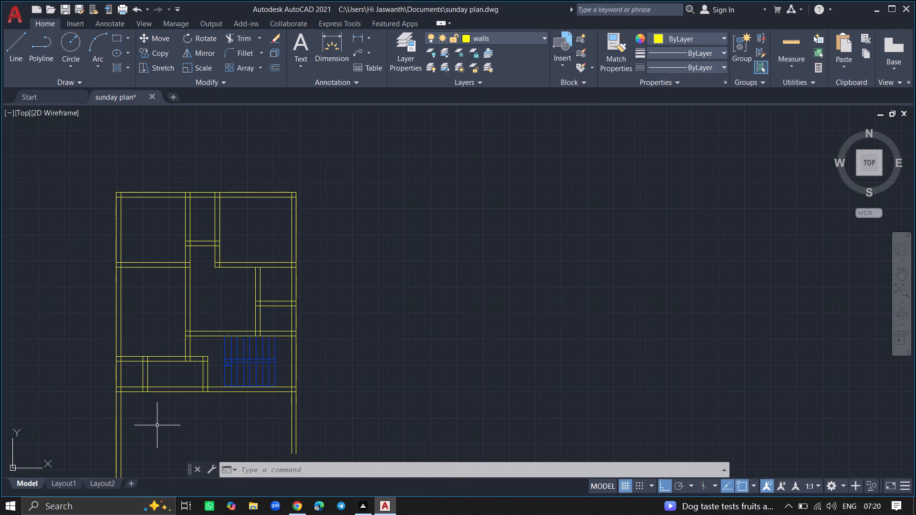
{"action": "scroll", "coordinate": [173, 436], "scroll_direction": "down", "scroll_amount": 3, "text": "ctrl"}
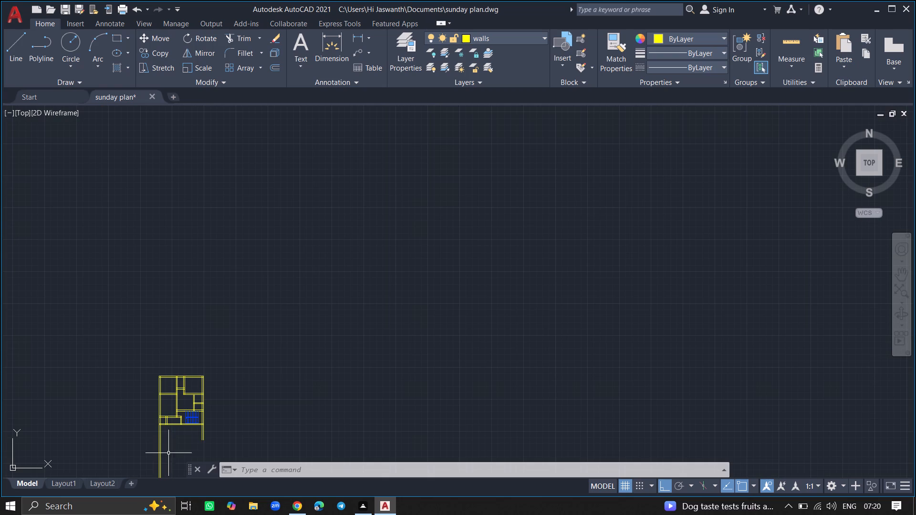
{"action": "scroll", "coordinate": [172, 468], "scroll_direction": "up", "scroll_amount": 2, "text": "ctrl"}
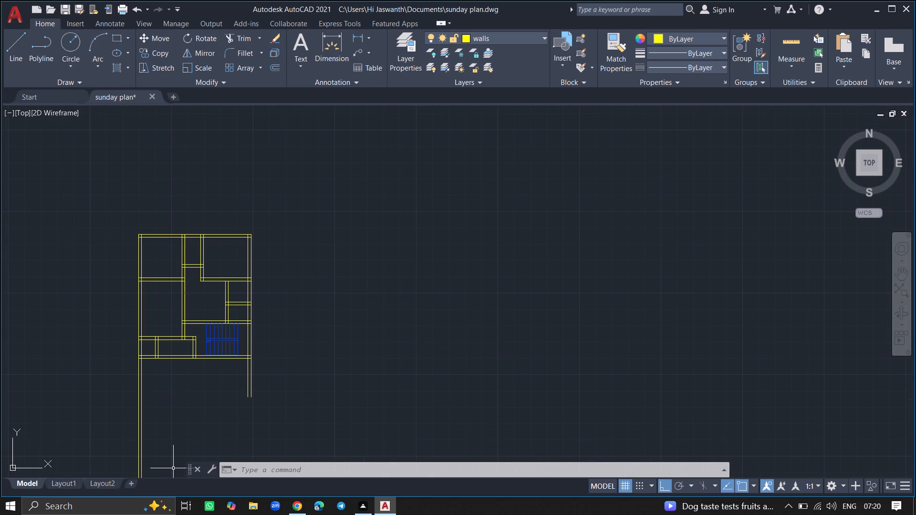
{"action": "scroll", "coordinate": [174, 468], "scroll_direction": "up", "scroll_amount": 3, "text": "ctrl"}
{"action": "scroll", "coordinate": [185, 443], "scroll_direction": "down", "scroll_amount": 3, "text": "ctrl"}
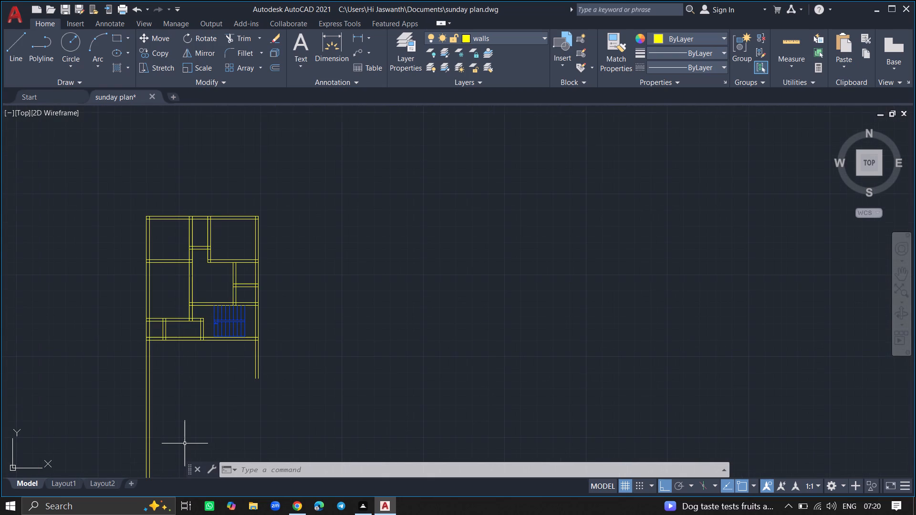
{"action": "key", "text": "l"}
{"action": "key", "text": "Return"}
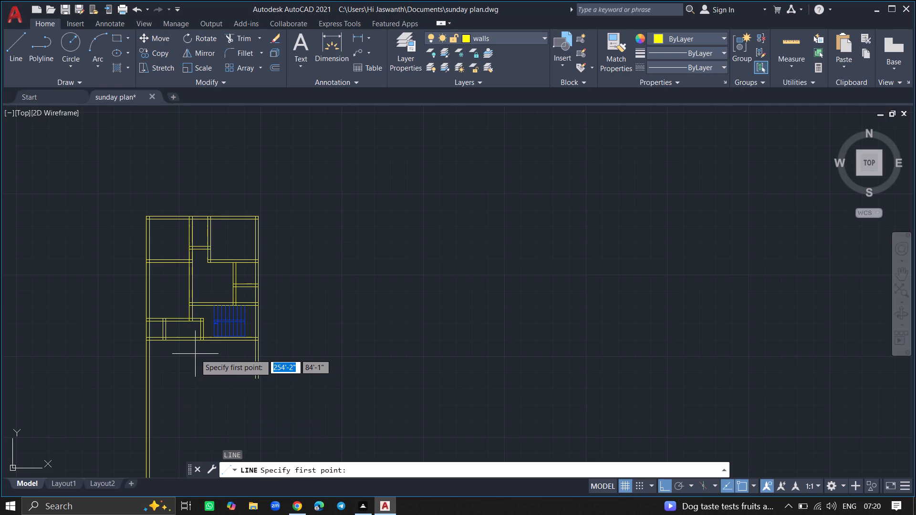
{"action": "scroll", "coordinate": [195, 354], "scroll_direction": "up", "scroll_amount": 2, "text": "ctrl"}
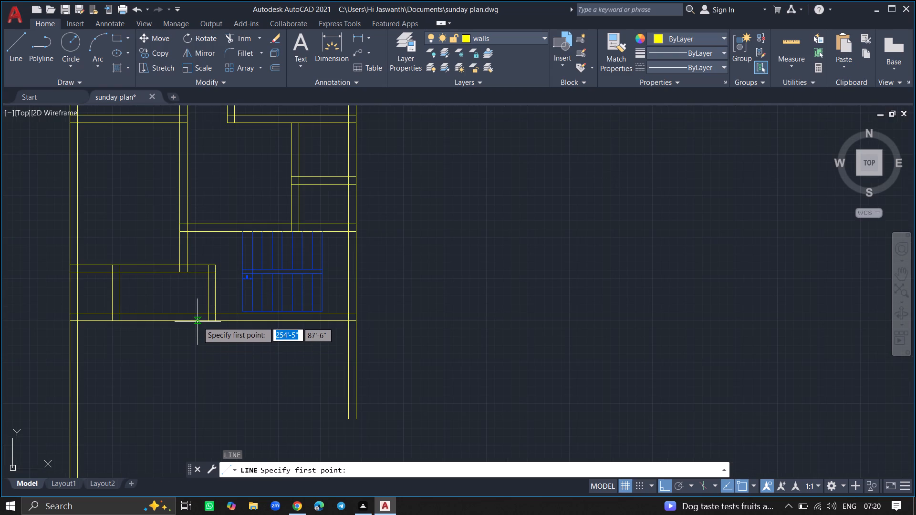
{"action": "left_click", "coordinate": [197, 321]}
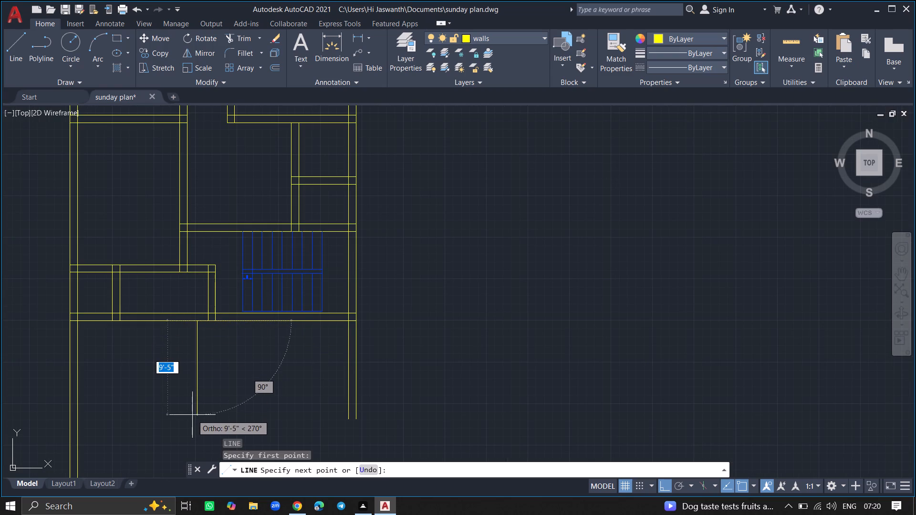
{"action": "scroll", "coordinate": [193, 422], "scroll_direction": "down", "scroll_amount": 3, "text": "ctrl"}
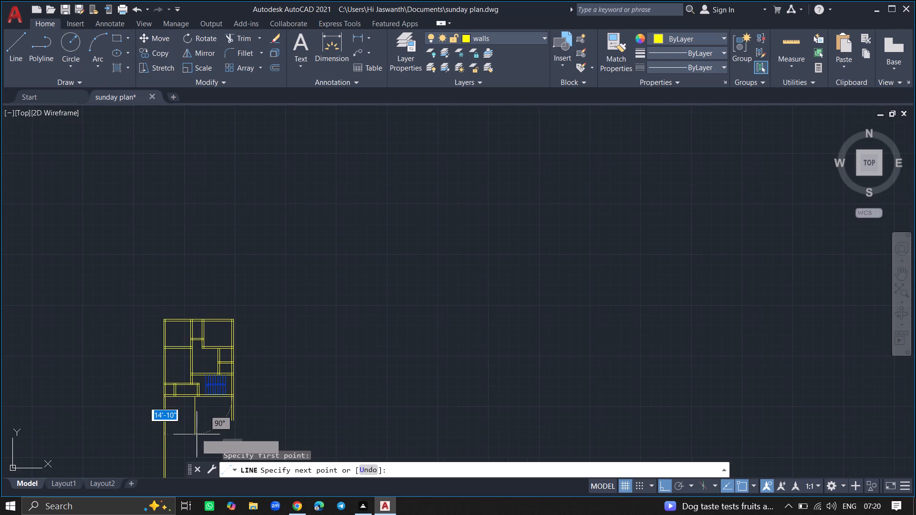
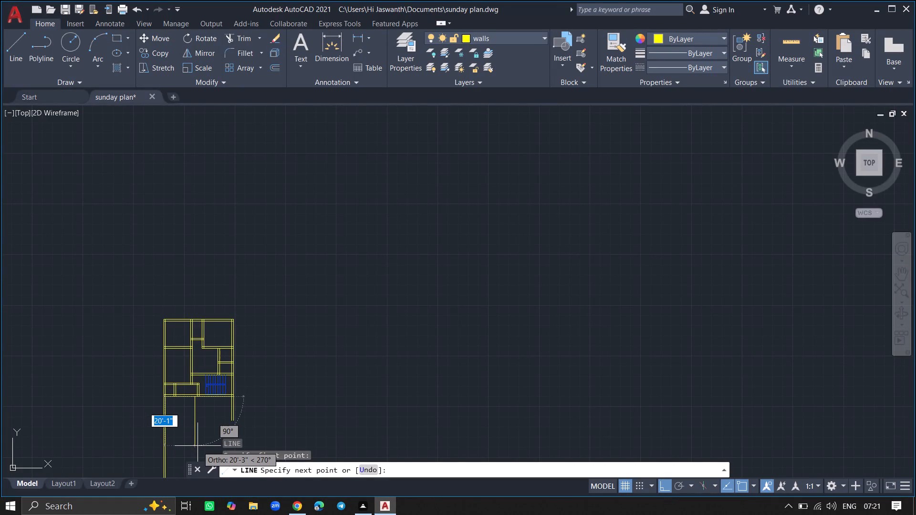
Finish the vertical line running south from the wall below the staircase at a length of 20'10".
{"action": "type", "text": "20'"}
{"action": "key", "text": "1"}
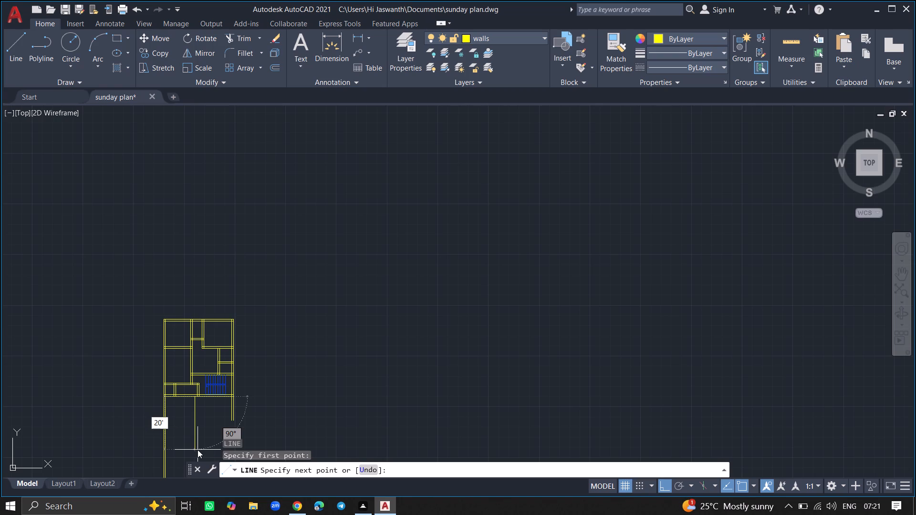
{"action": "key", "text": "0"}
{"action": "key", "text": "shift+quotedbl"}
{"action": "key", "text": "Return"}
{"action": "key", "text": "Return"}
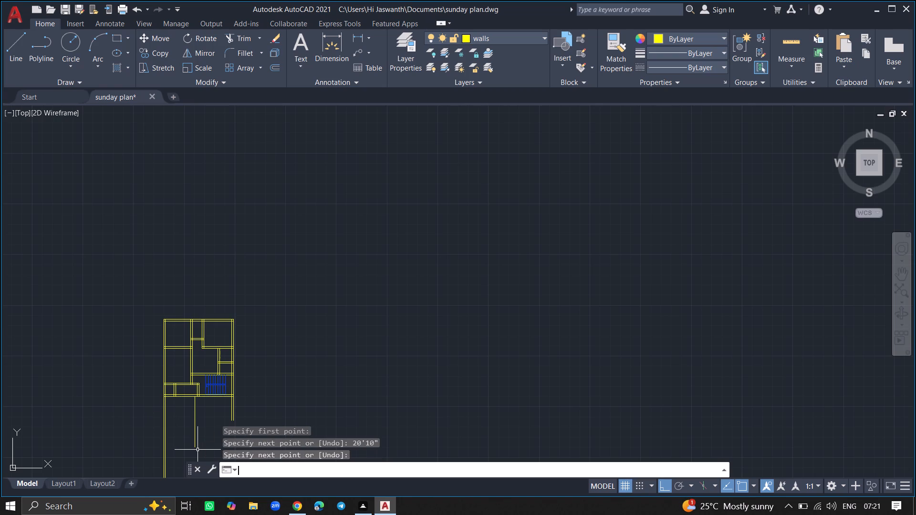
Draw a horizontal line about 12'-9" long from the vertical line's lower end west to the west wall's outer face.
{"action": "scroll", "coordinate": [305, 373], "scroll_direction": "down", "scroll_amount": 5, "text": "ctrl"}
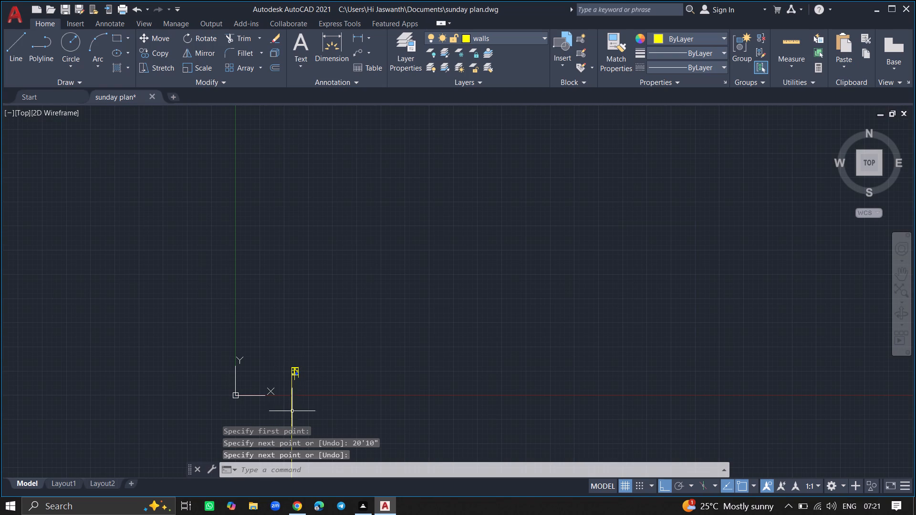
{"action": "scroll", "coordinate": [295, 402], "scroll_direction": "up", "scroll_amount": 5, "text": "ctrl"}
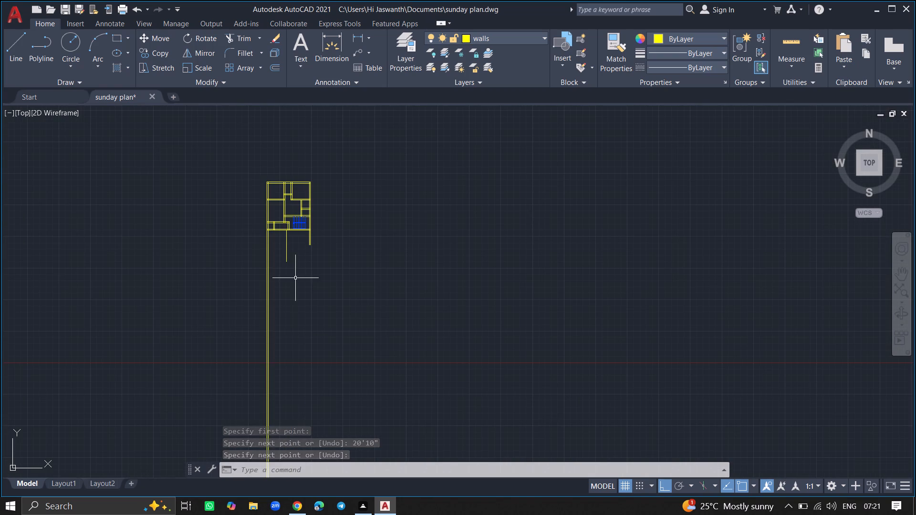
{"action": "scroll", "coordinate": [290, 274], "scroll_direction": "up", "scroll_amount": 2, "text": "ctrl"}
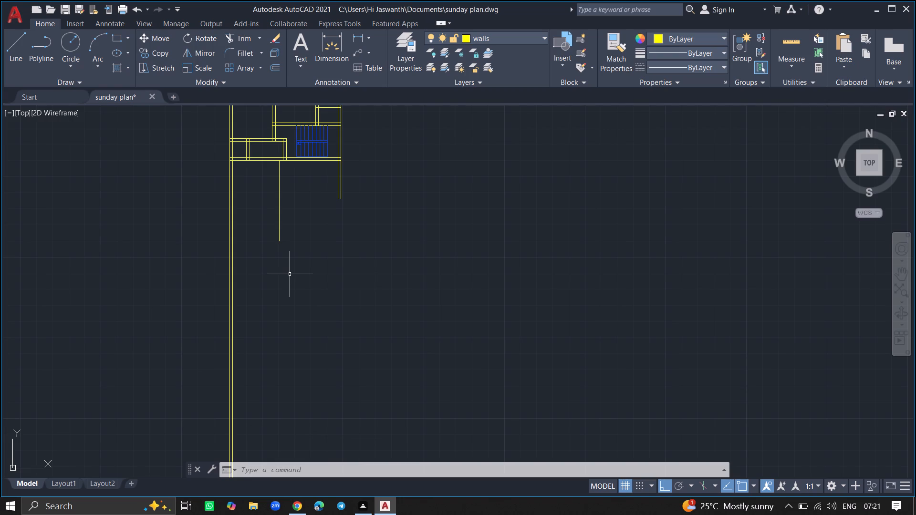
{"action": "key", "text": "l"}
{"action": "key", "text": "Return"}
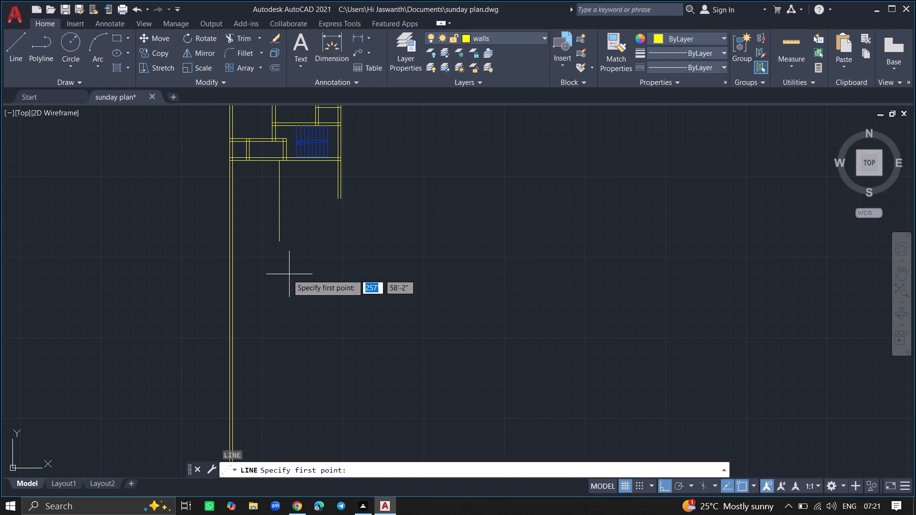
{"action": "left_click", "coordinate": [278, 245]}
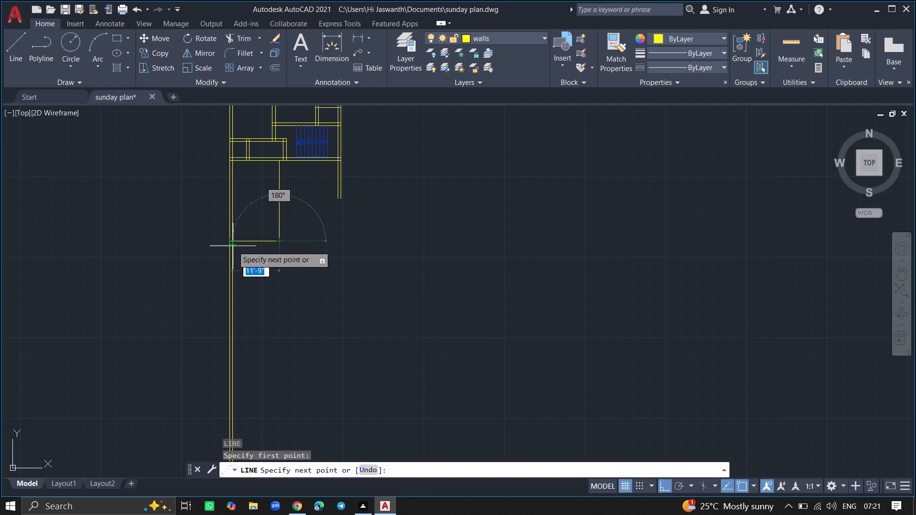
{"action": "scroll", "coordinate": [229, 243], "scroll_direction": "up", "scroll_amount": 6, "text": "ctrl"}
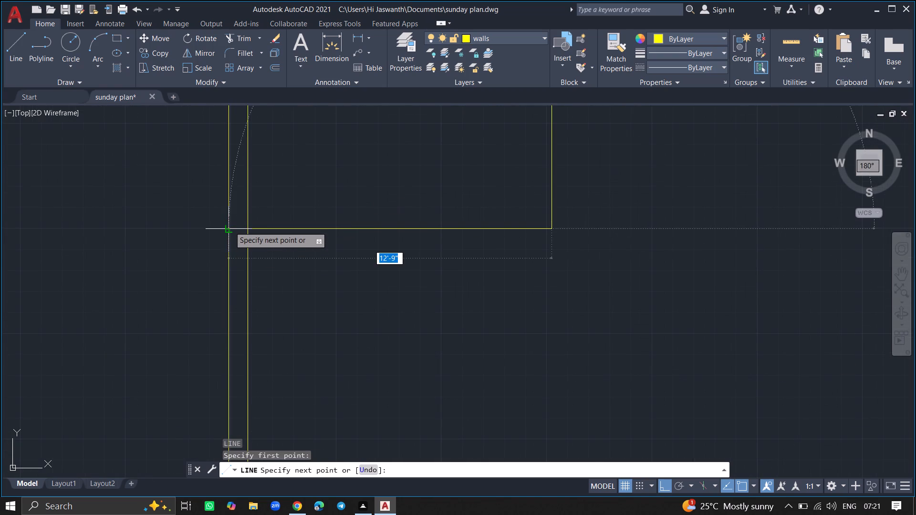
{"action": "left_click", "coordinate": [229, 227]}
{"action": "key", "text": "Return"}
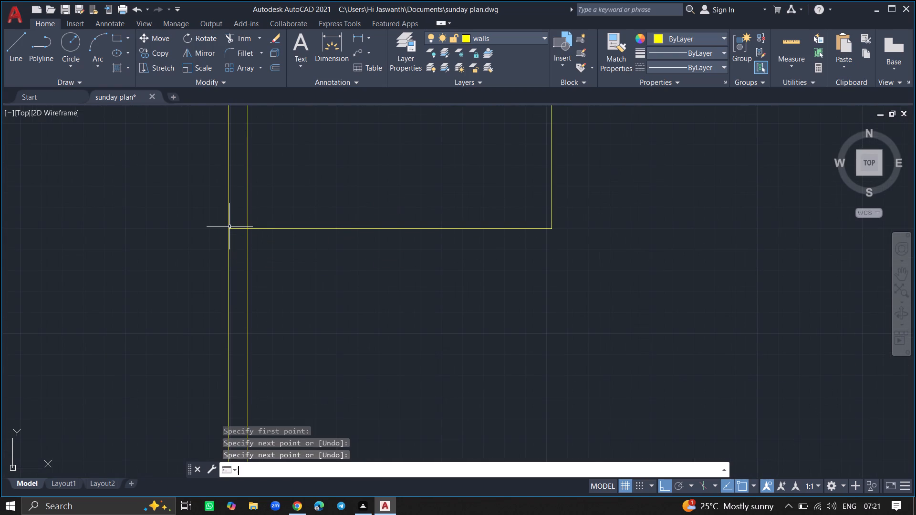
Draw a vertical line from the lower end of the east wall's outer face southward, well past the level of the new horizontal line.
{"action": "scroll", "coordinate": [229, 227], "scroll_direction": "down", "scroll_amount": 1, "text": "ctrl"}
{"action": "scroll", "coordinate": [419, 223], "scroll_direction": "down", "scroll_amount": 4, "text": "ctrl"}
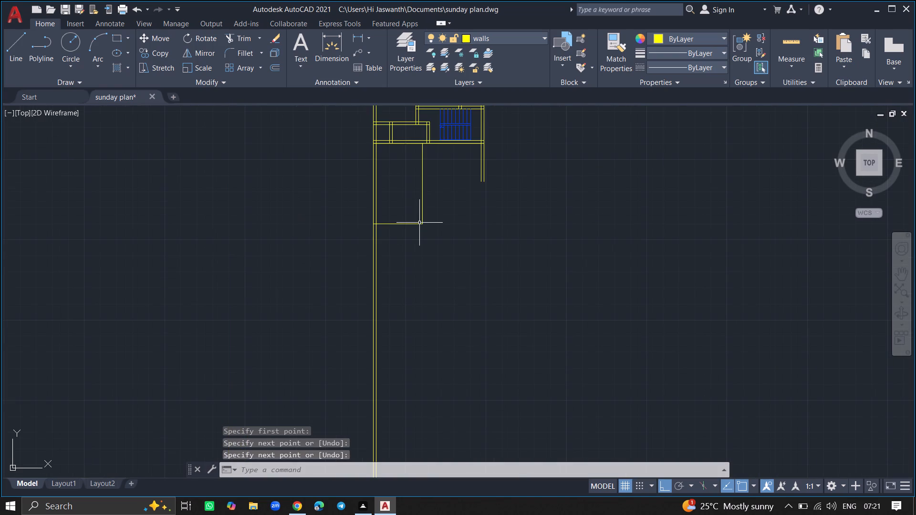
{"action": "key", "text": "l"}
{"action": "key", "text": "Return"}
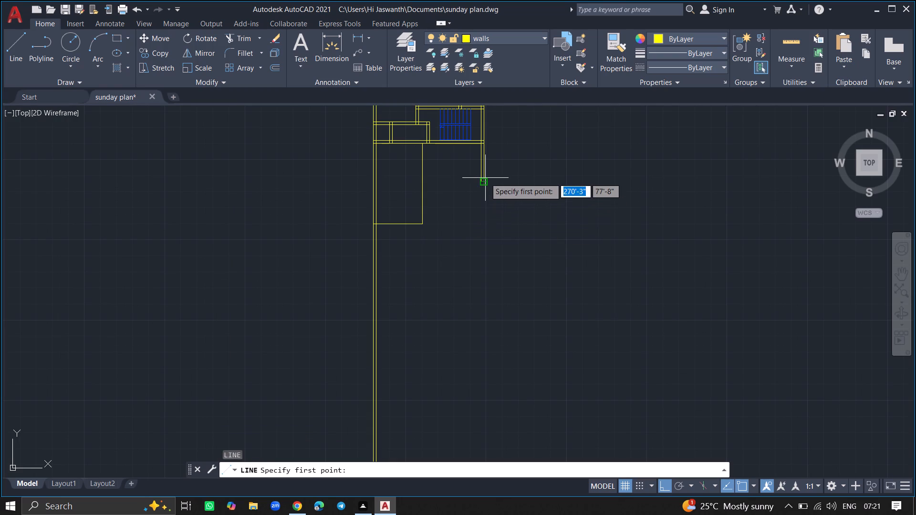
{"action": "left_click_drag", "start_coordinate": [485, 178], "coordinate": [495, 309]}
{"action": "left_click", "coordinate": [495, 309]}
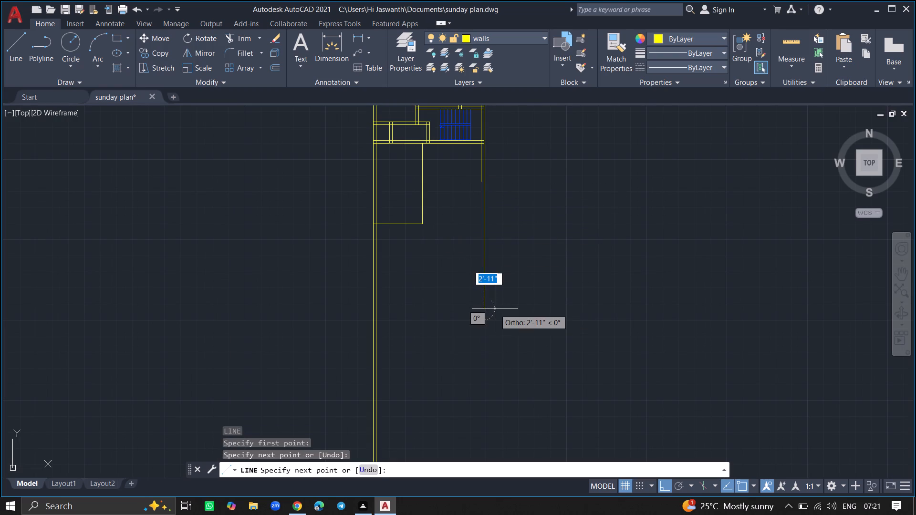
{"action": "key", "text": "Return"}
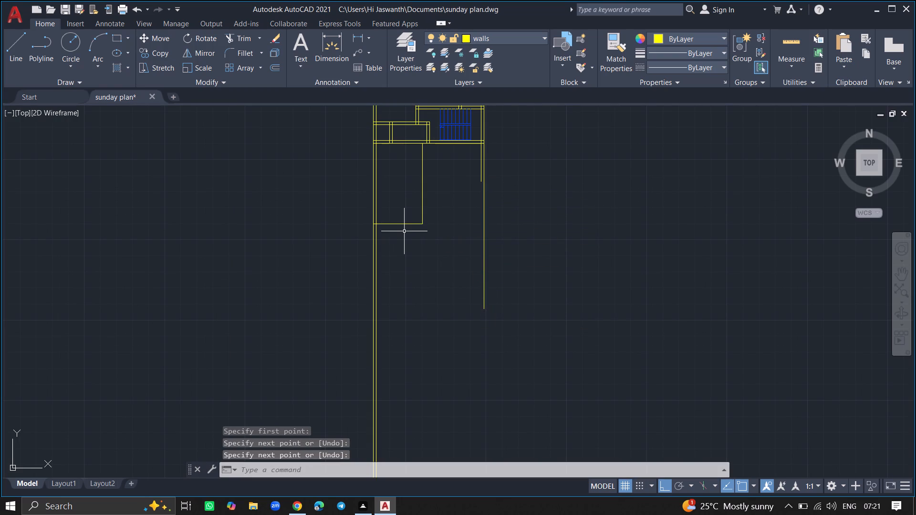
Extend the new horizontal line eastward to the east wall's outer face line.
{"action": "type", "text": "ex"}
{"action": "key", "text": "Return"}
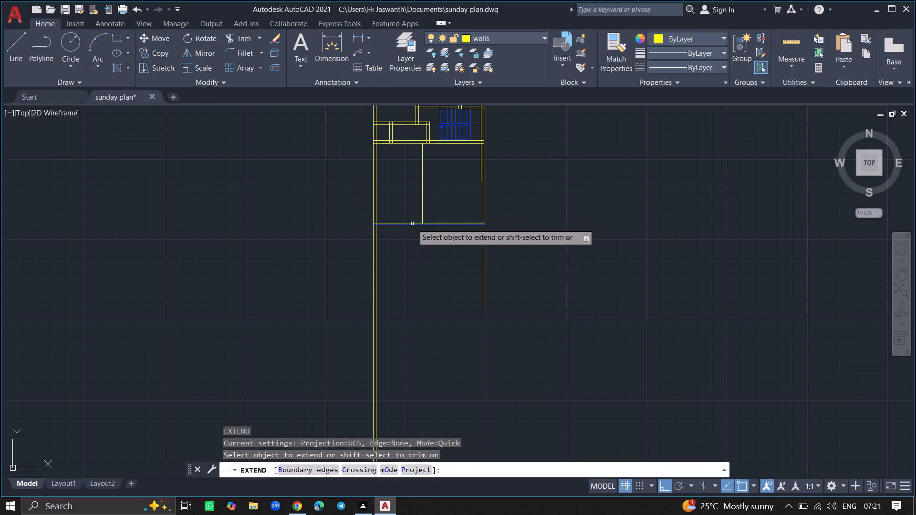
{"action": "left_click", "coordinate": [412, 224]}
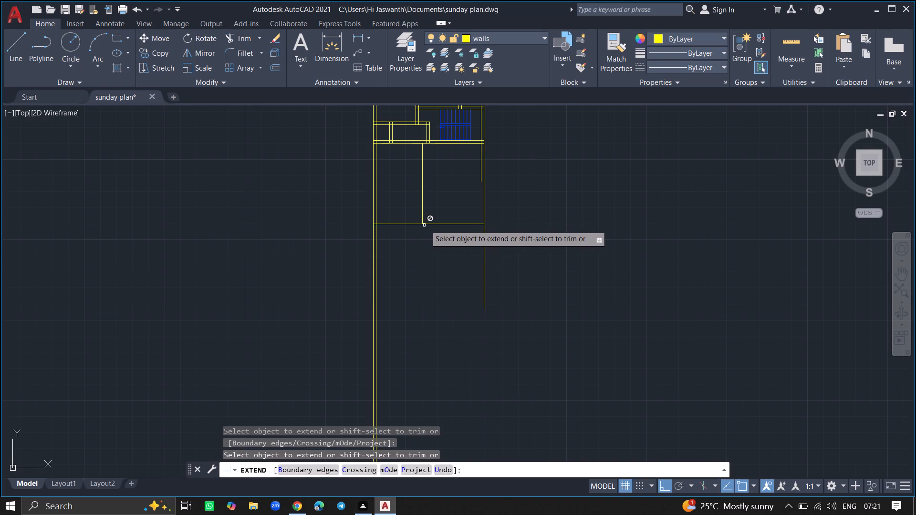
{"action": "key", "text": "Return"}
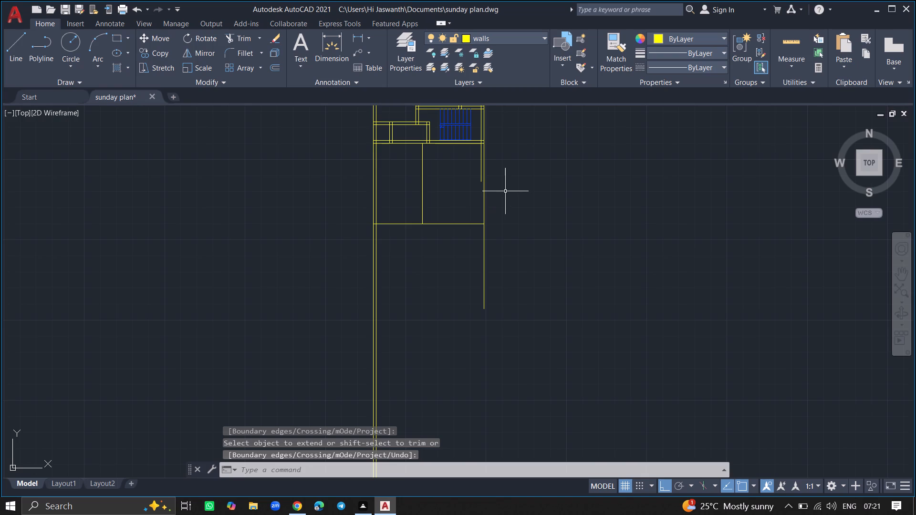
Draw a line about 25'-9" southward from the lower end of the east wall's inner face, crossing the horizontal line.
{"action": "key", "text": "l"}
{"action": "key", "text": "Return"}
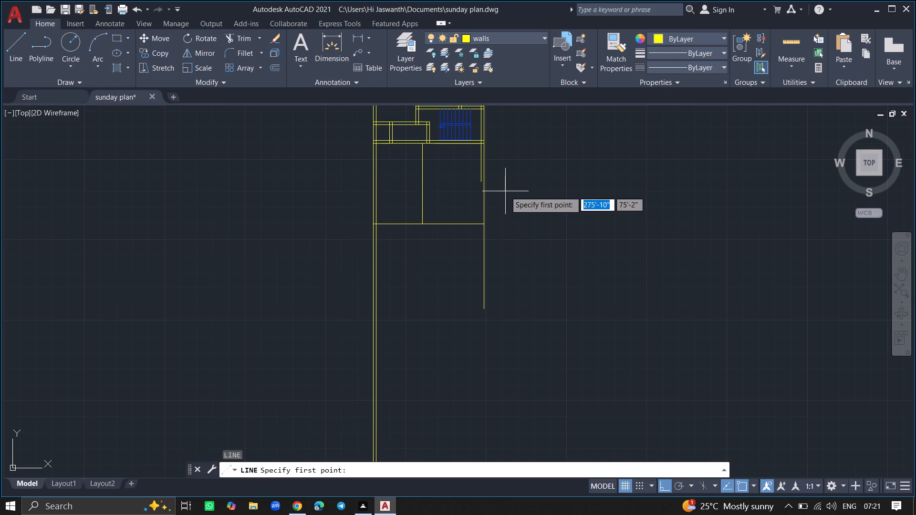
{"action": "scroll", "coordinate": [485, 185], "scroll_direction": "up", "scroll_amount": 2, "text": "ctrl"}
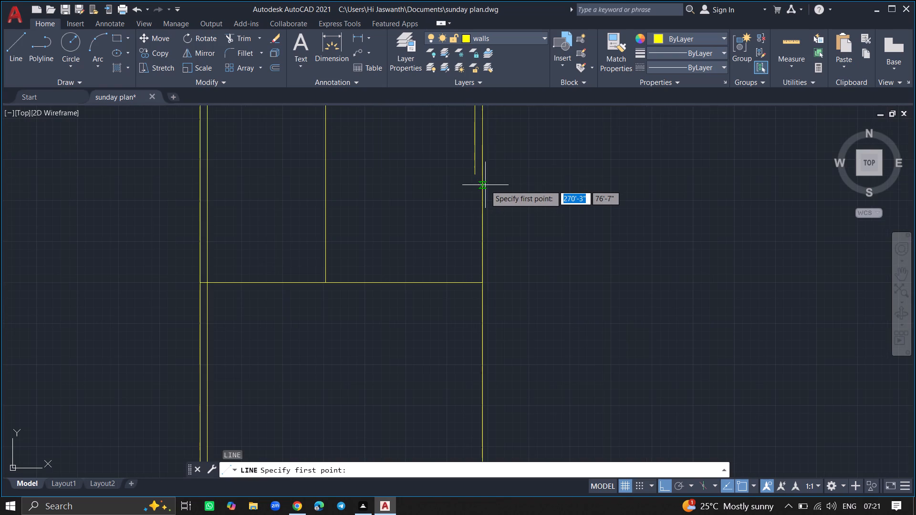
{"action": "left_click", "coordinate": [474, 174]}
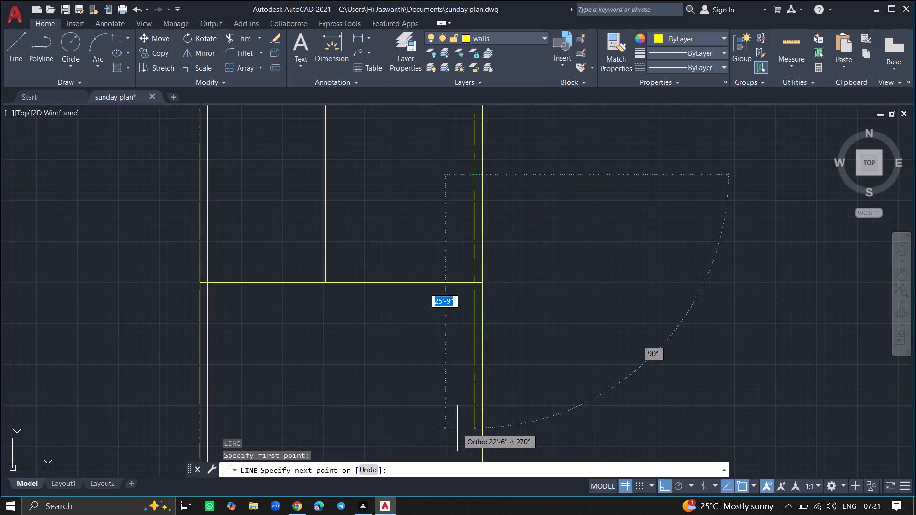
{"action": "left_click", "coordinate": [457, 428]}
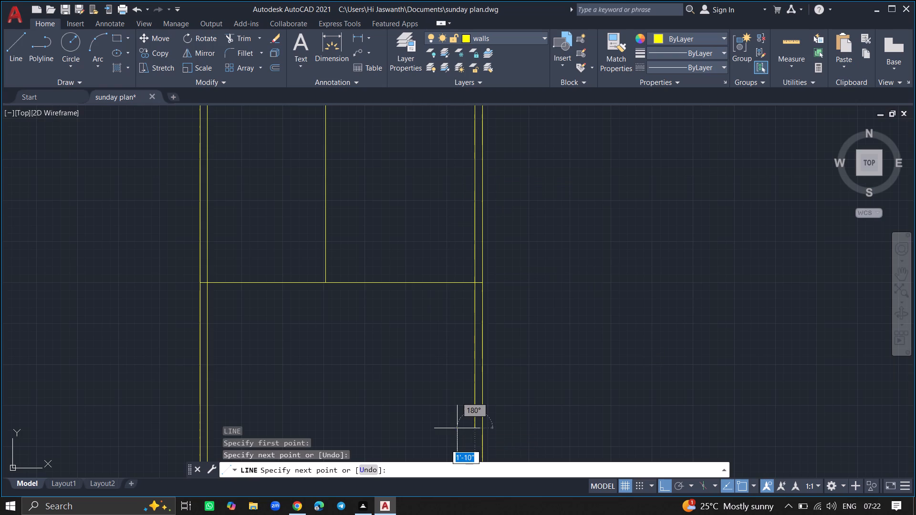
{"action": "key", "text": "Return"}
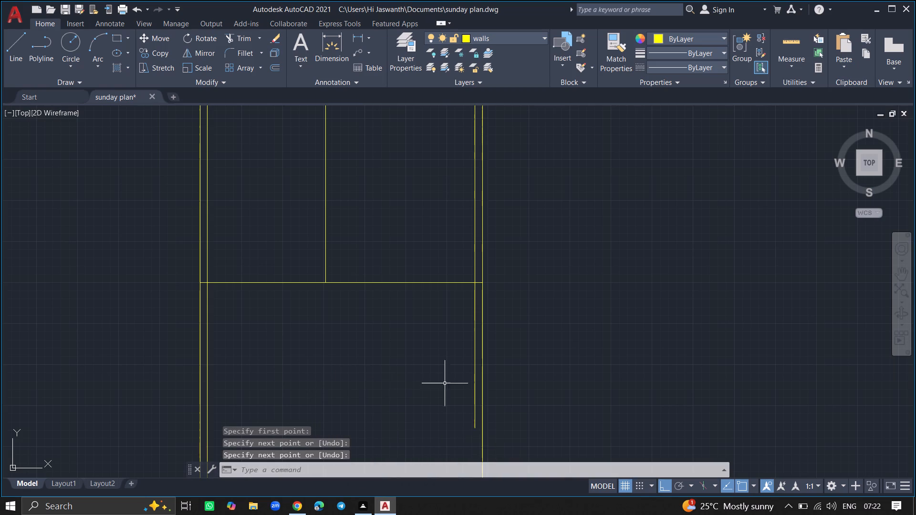
Offset the full-width southern horizontal line 9" to its south side to form the south wall.
{"action": "key", "text": "o"}
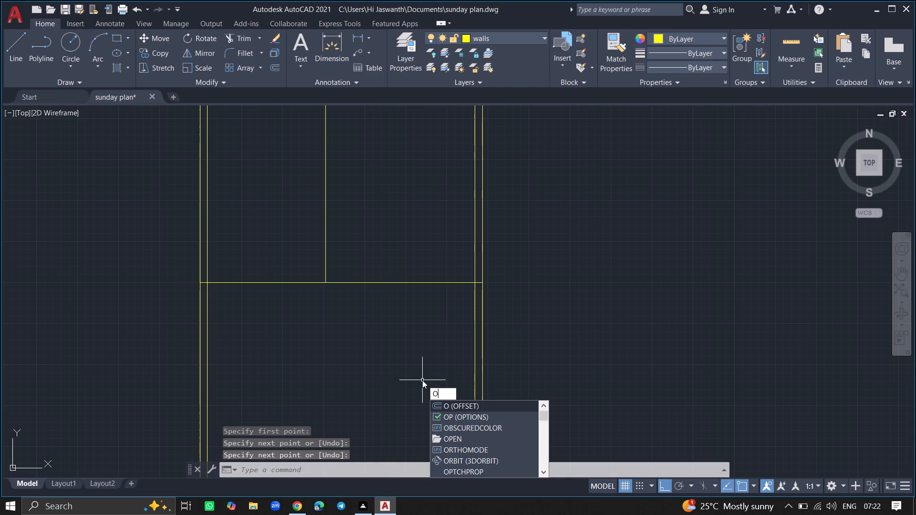
{"action": "key", "text": "f"}
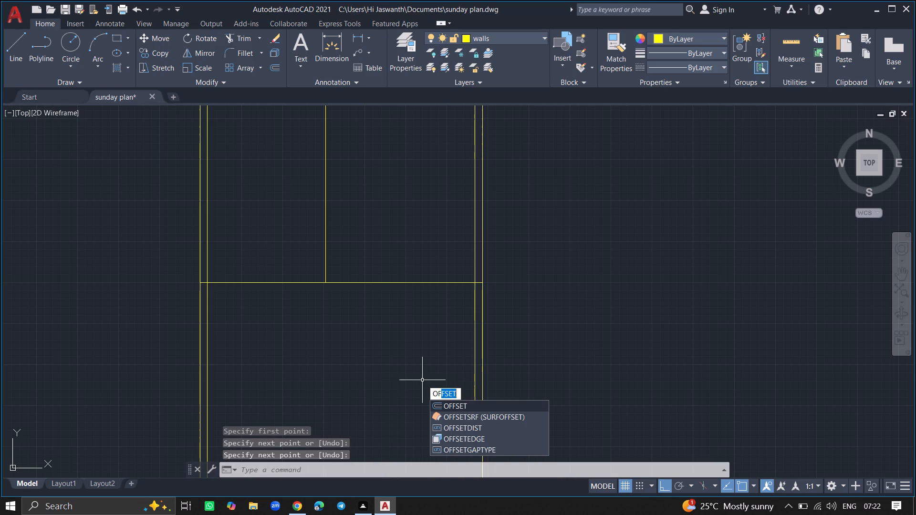
{"action": "left_click", "coordinate": [438, 403]}
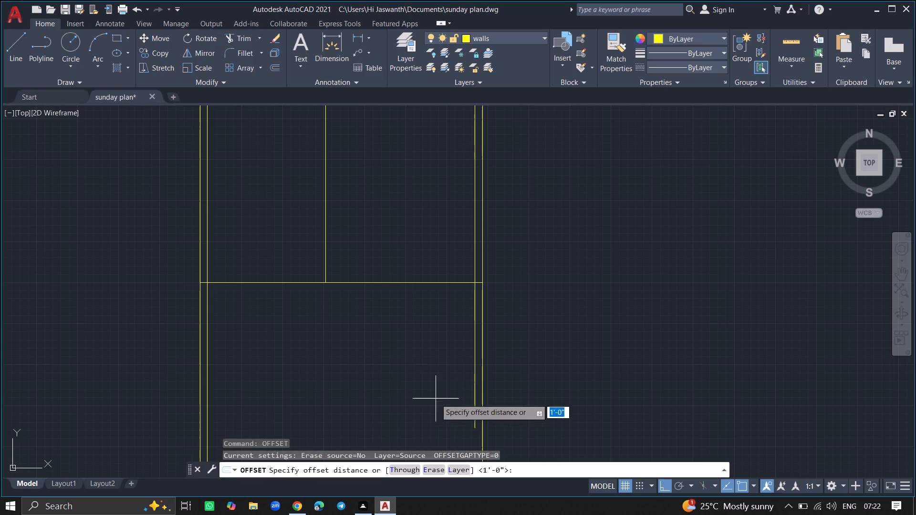
{"action": "key", "text": "9"}
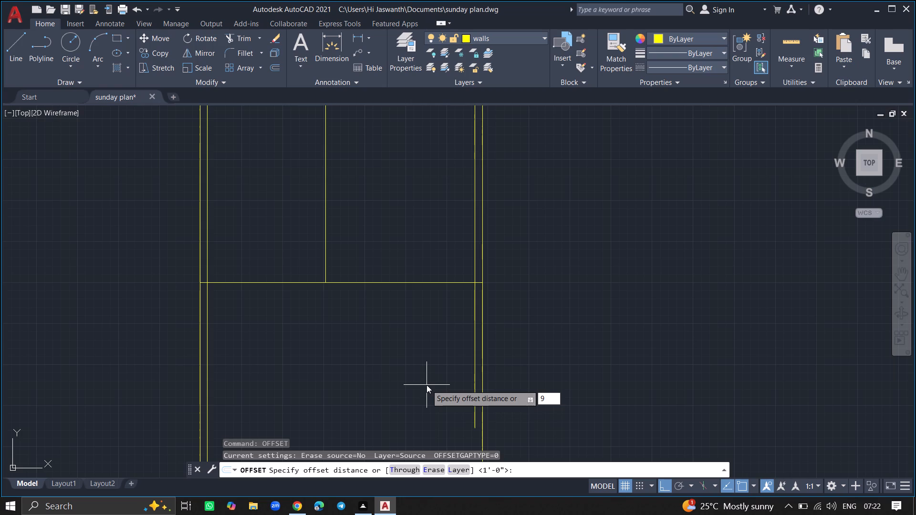
{"action": "key", "text": "shift+quotedbl"}
{"action": "key", "text": "Return"}
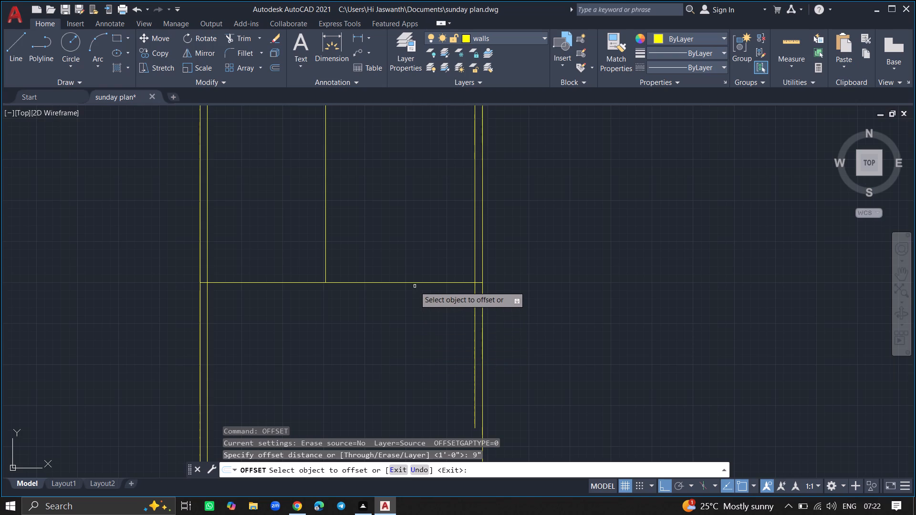
{"action": "left_click_drag", "start_coordinate": [414, 282], "coordinate": [416, 320]}
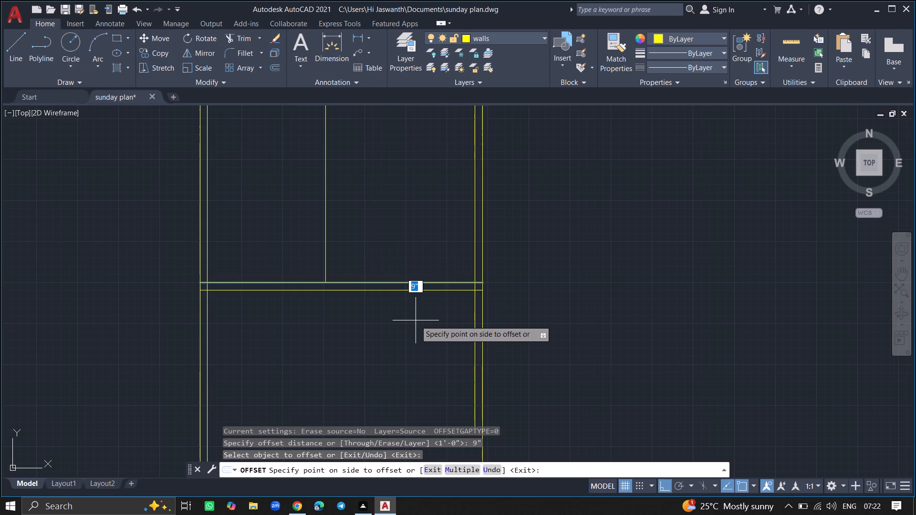
{"action": "left_click", "coordinate": [416, 320]}
{"action": "key", "text": "Return"}
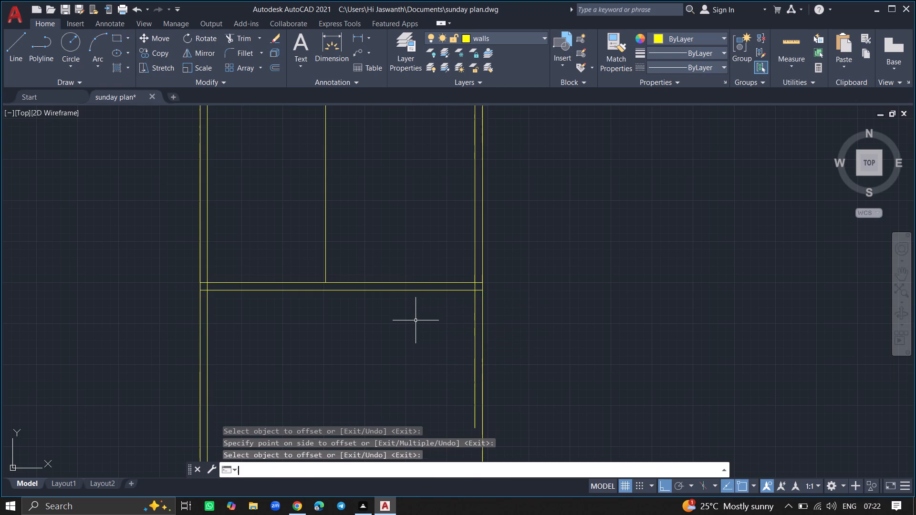
Trim both west wall lines and both east wall lines where they run south past the south wall's outer face.
{"action": "type", "text": "trim"}
{"action": "key", "text": "Return"}
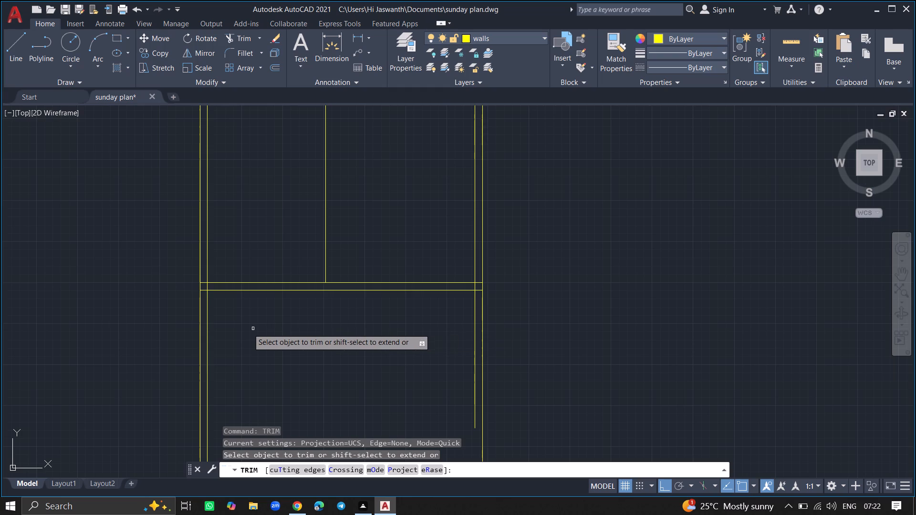
{"action": "left_click", "coordinate": [207, 327]}
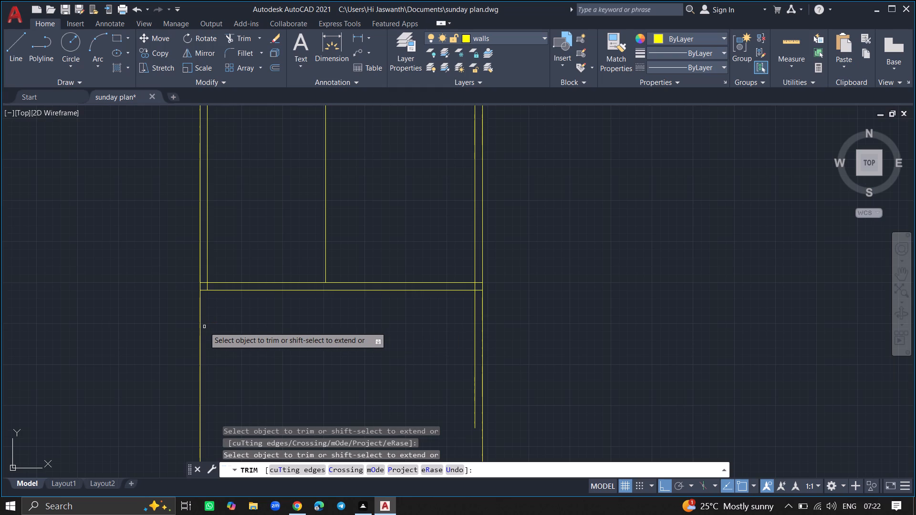
{"action": "left_click", "coordinate": [200, 327]}
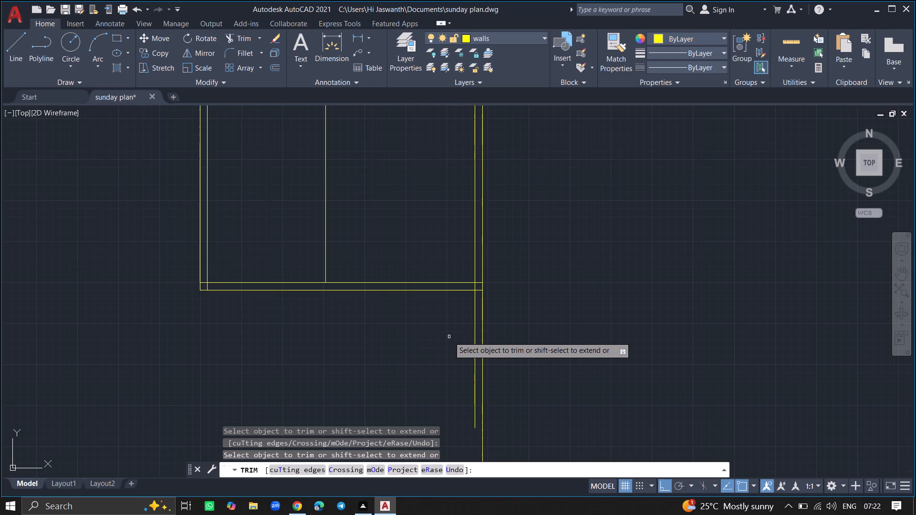
{"action": "left_click", "coordinate": [475, 347]}
{"action": "left_click", "coordinate": [483, 351]}
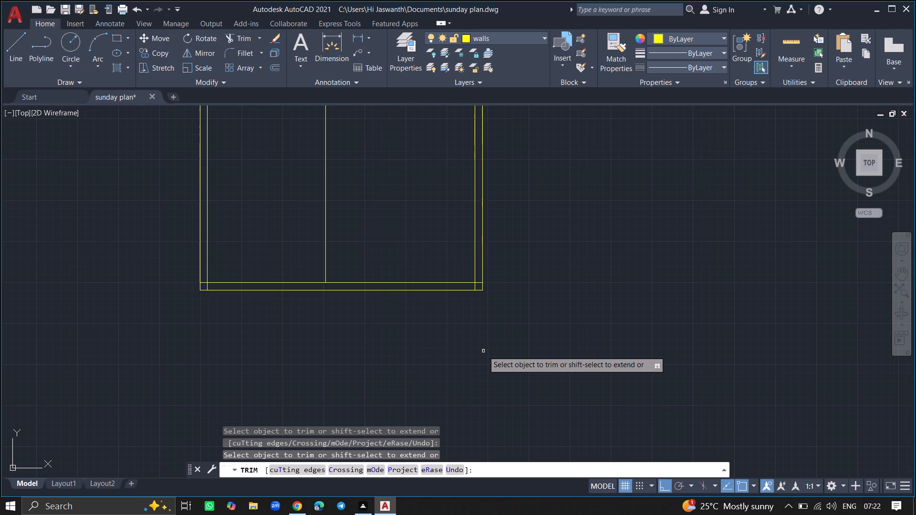
{"action": "left_click", "coordinate": [483, 351]}
{"action": "key", "text": "Return"}
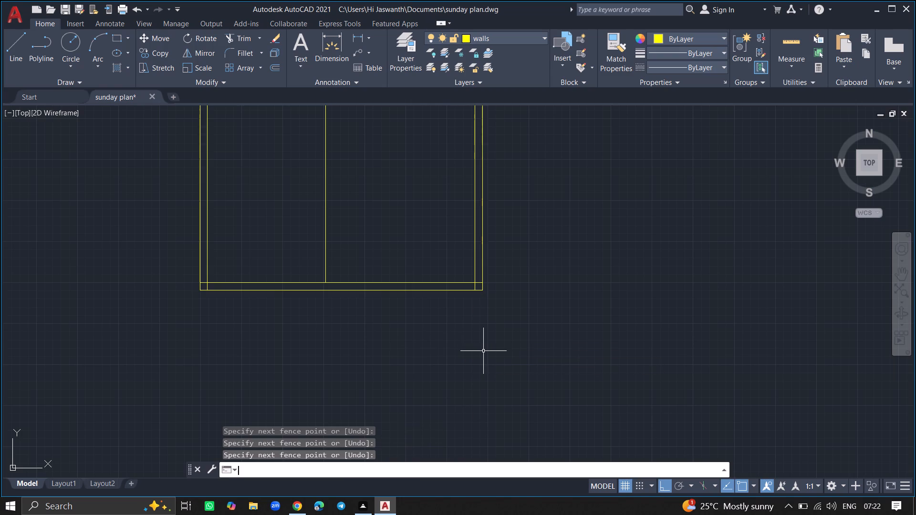
Draw a 9'-0" line southward from the west wall's inner face at the south wall's outer face line.
{"action": "scroll", "coordinate": [483, 351], "scroll_direction": "down", "scroll_amount": 4, "text": "ctrl"}
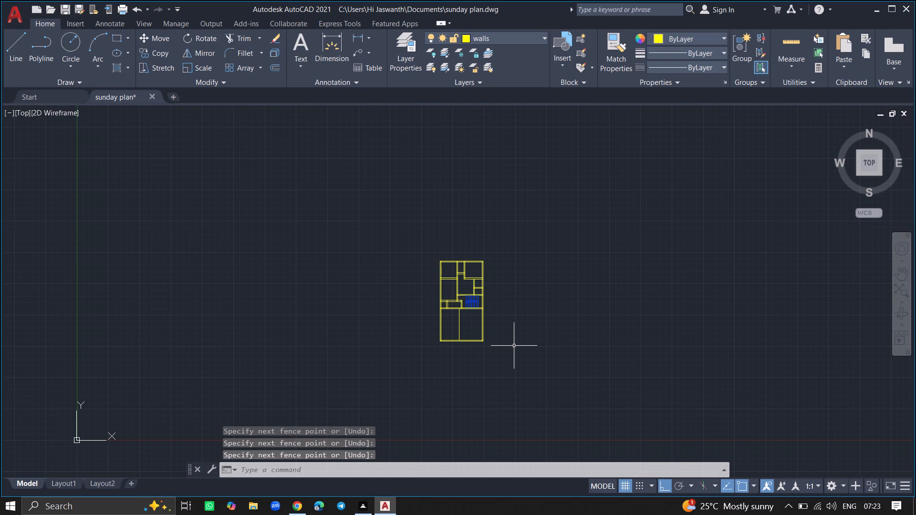
{"action": "scroll", "coordinate": [471, 326], "scroll_direction": "up", "scroll_amount": 3, "text": "ctrl"}
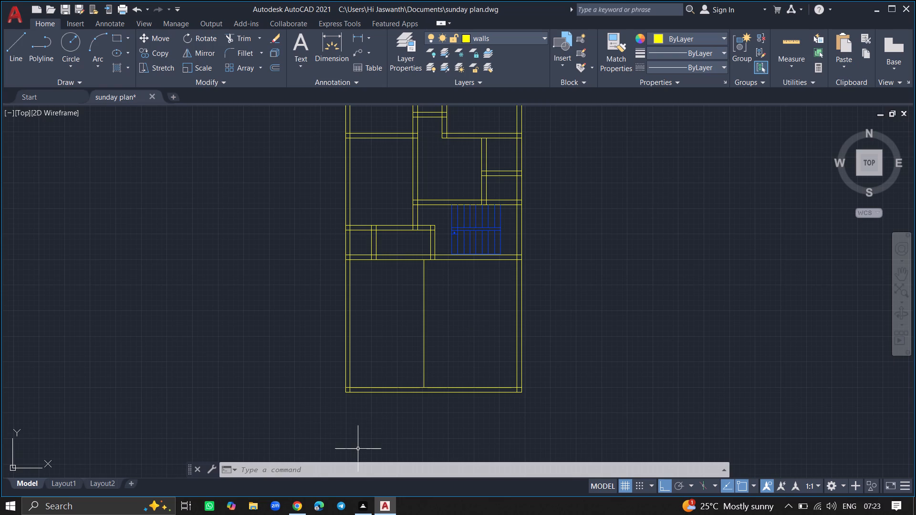
{"action": "scroll", "coordinate": [358, 449], "scroll_direction": "up", "scroll_amount": 4, "text": "ctrl"}
{"action": "scroll", "coordinate": [358, 449], "scroll_direction": "down", "scroll_amount": 3, "text": "ctrl"}
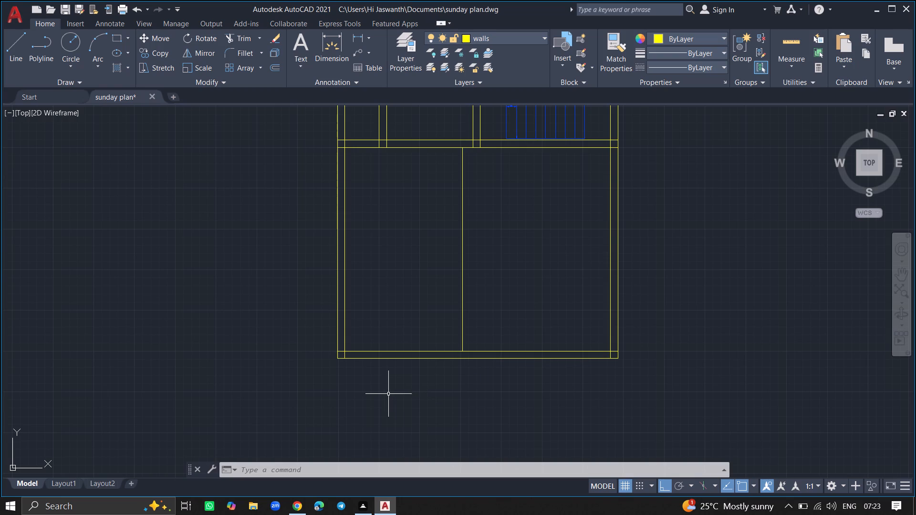
{"action": "scroll", "coordinate": [349, 394], "scroll_direction": "up", "scroll_amount": 3, "text": "ctrl"}
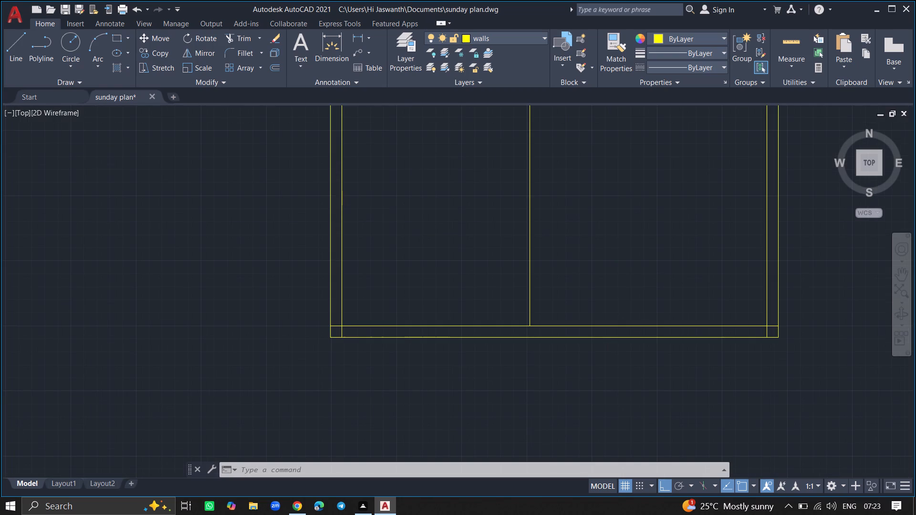
{"action": "key", "text": "l"}
{"action": "key", "text": "Return"}
{"action": "scroll", "coordinate": [348, 394], "scroll_direction": "down", "scroll_amount": 4, "text": "ctrl"}
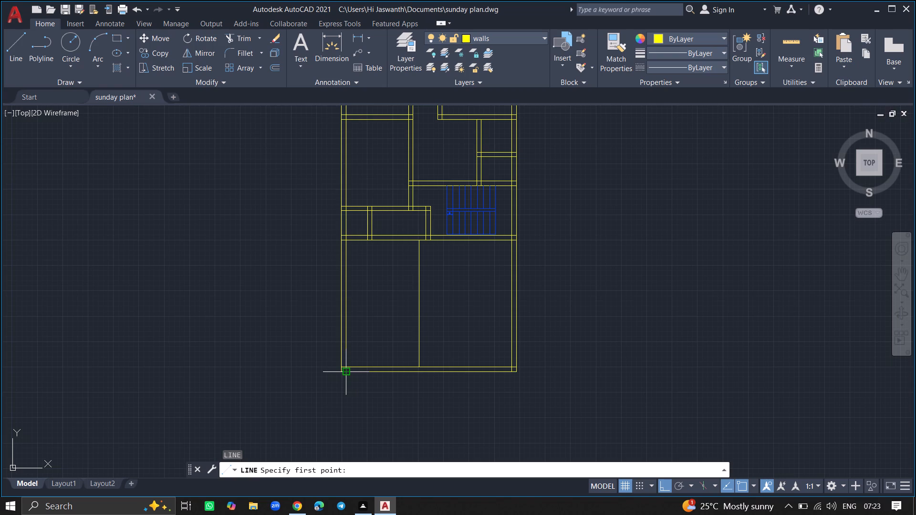
{"action": "left_click", "coordinate": [347, 375]}
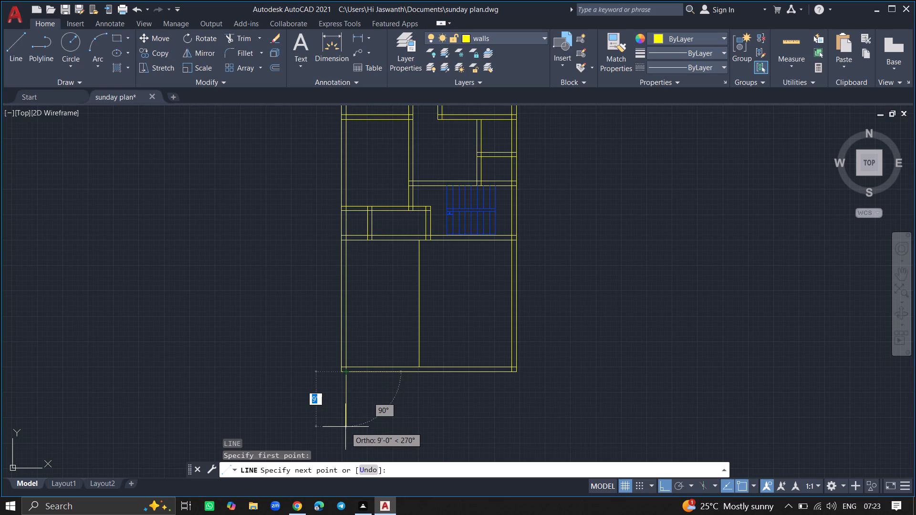
{"action": "left_click", "coordinate": [345, 427]}
{"action": "key", "text": "Return"}
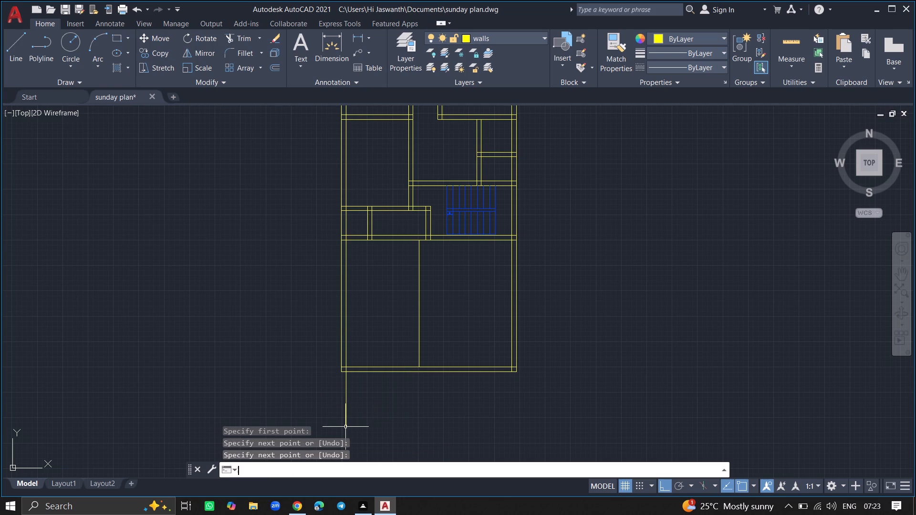
Offset the new 9' line 9" to its west side to form the west wall's southward continuation.
{"action": "scroll", "coordinate": [345, 427], "scroll_direction": "up", "scroll_amount": 3, "text": "ctrl"}
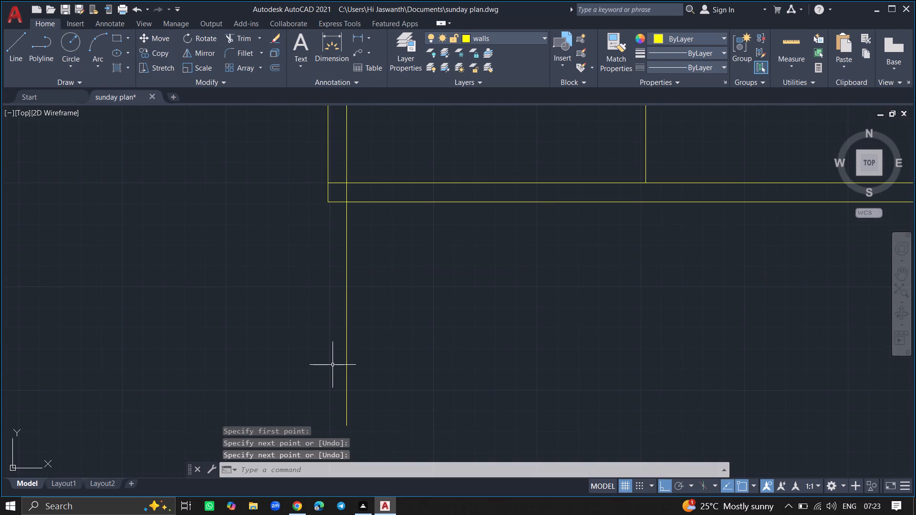
{"action": "type", "text": "offset"}
{"action": "key", "text": "Return"}
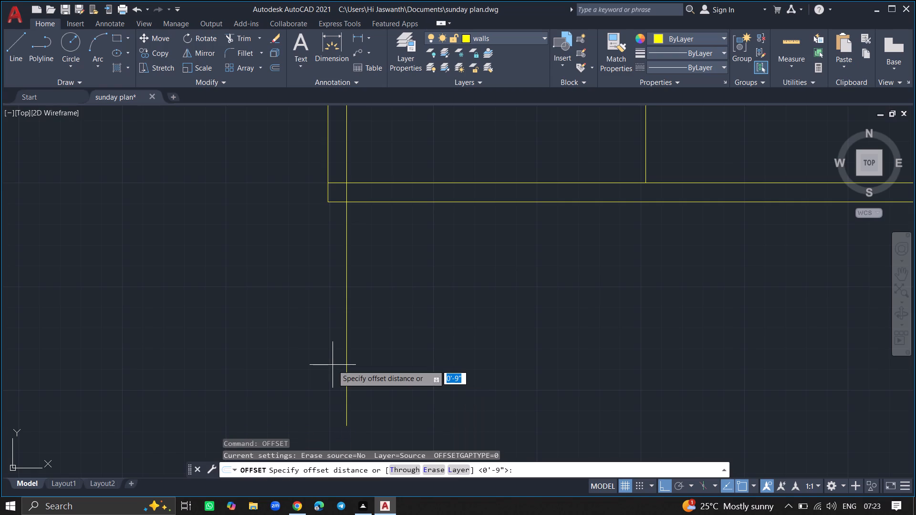
{"action": "key", "text": "Return"}
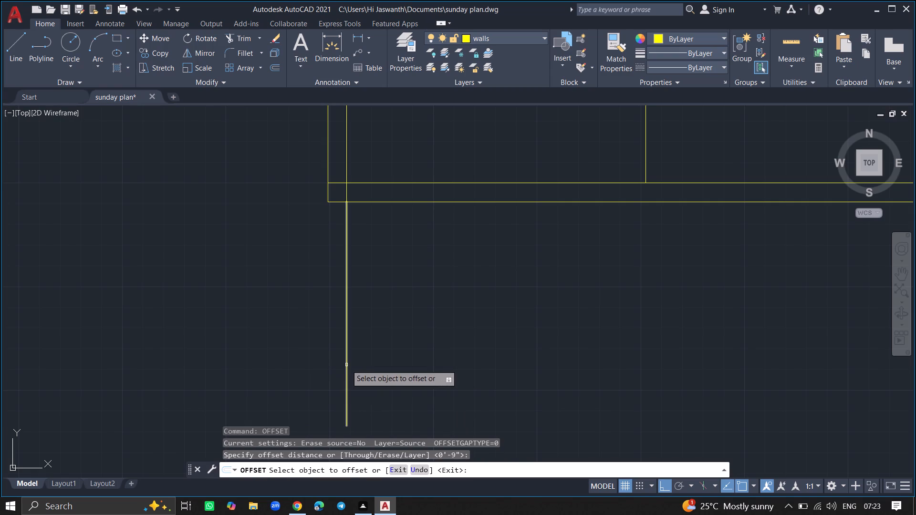
{"action": "left_click_drag", "start_coordinate": [346, 365], "coordinate": [287, 361]}
{"action": "left_click", "coordinate": [287, 361]}
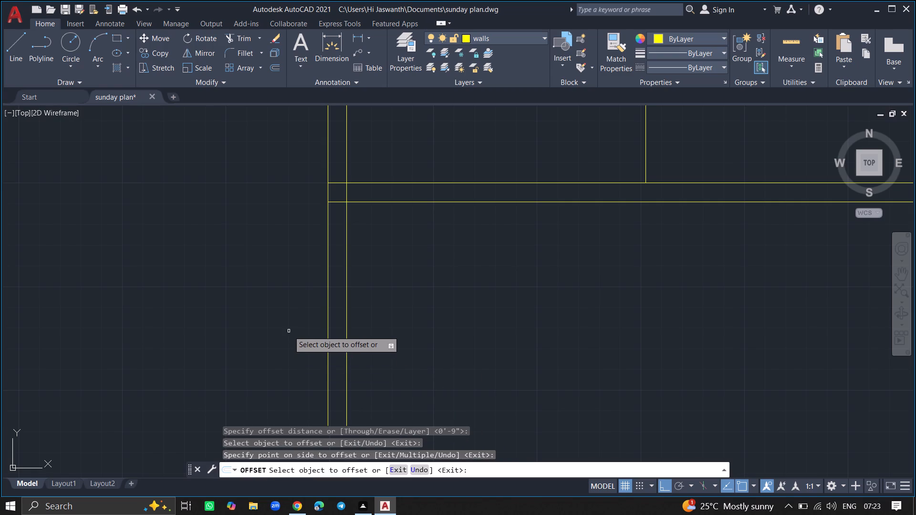
{"action": "scroll", "coordinate": [289, 331], "scroll_direction": "down", "scroll_amount": 2, "text": "ctrl"}
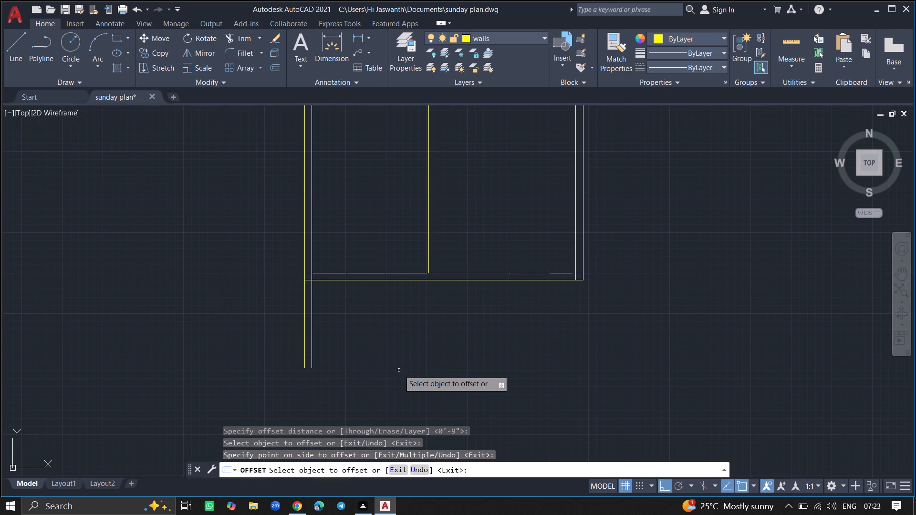
{"action": "key", "text": "Return"}
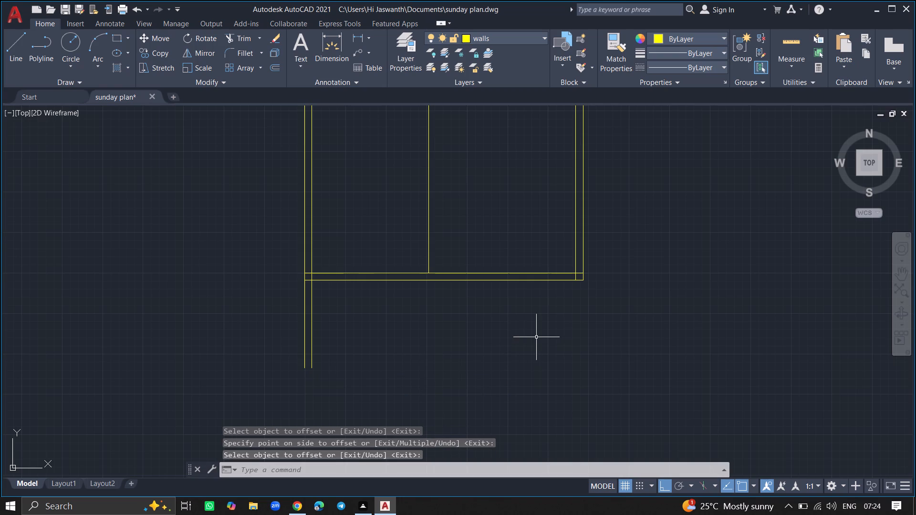
Draw a 9' line southward from the outer corner where the east and south walls meet.
{"action": "key", "text": "l"}
{"action": "key", "text": "Return"}
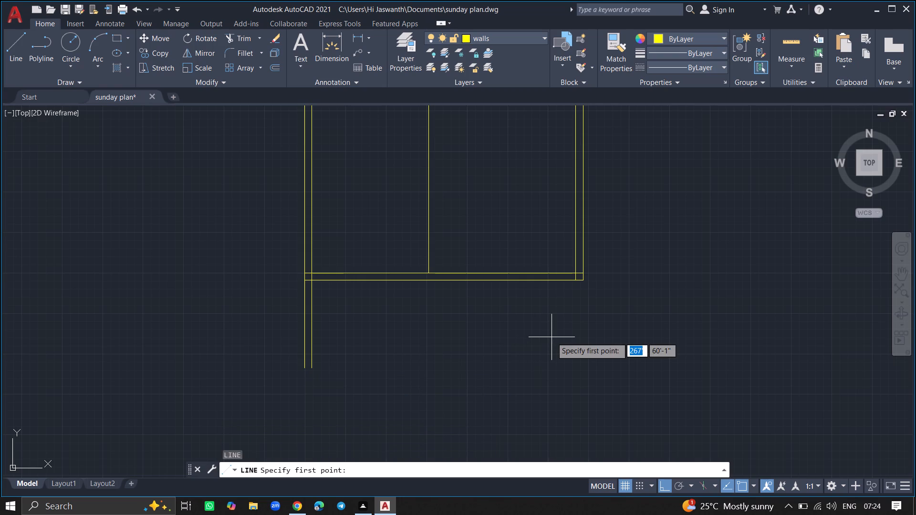
{"action": "left_click", "coordinate": [584, 283]}
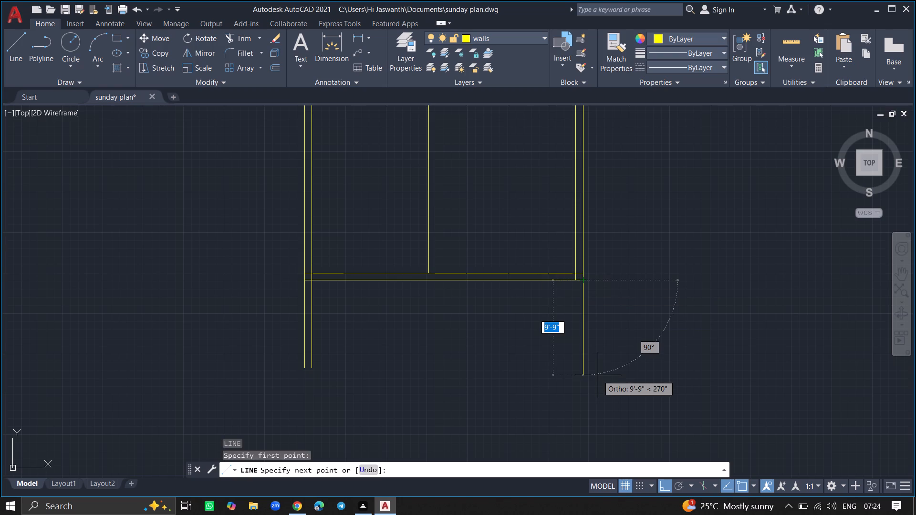
{"action": "type", "text": "9'"}
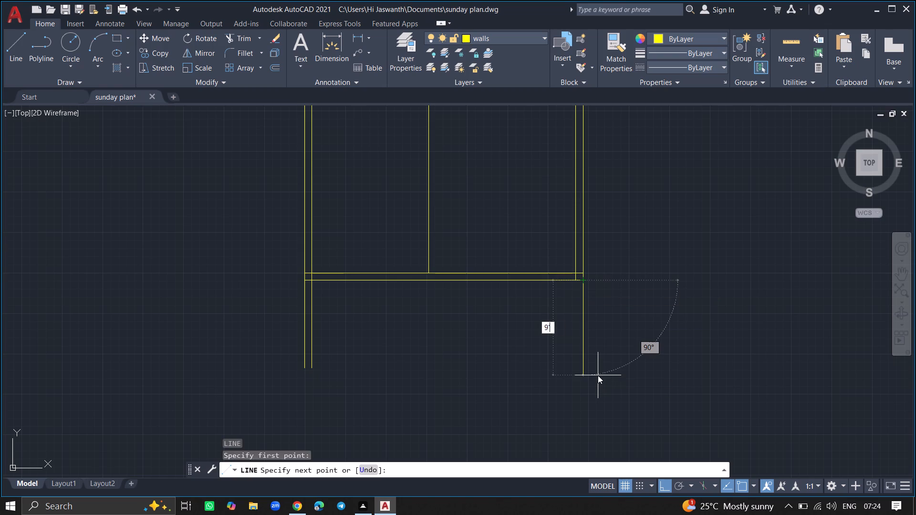
{"action": "key", "text": "Return"}
{"action": "key", "text": "Return"}
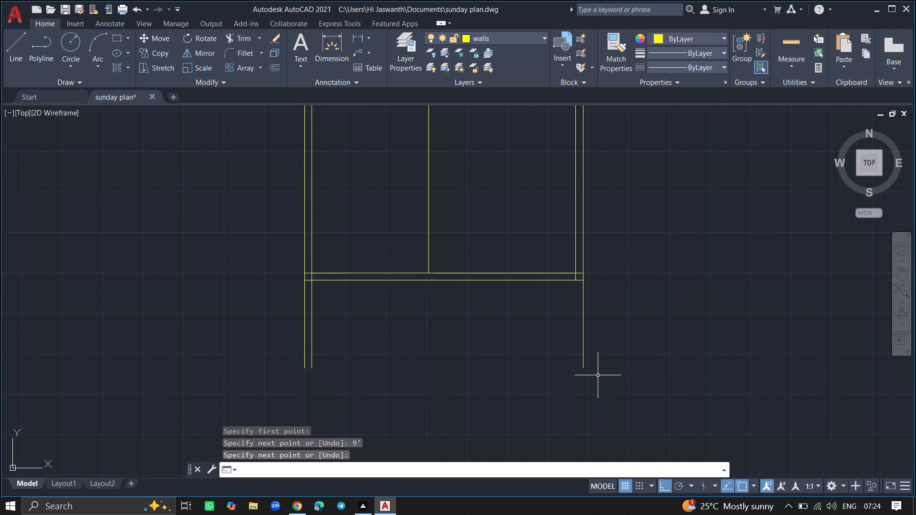
Offset the new east line 9" to its west side to form the east wall's southward continuation.
{"action": "key", "text": "o"}
{"action": "type", "text": "ff"}
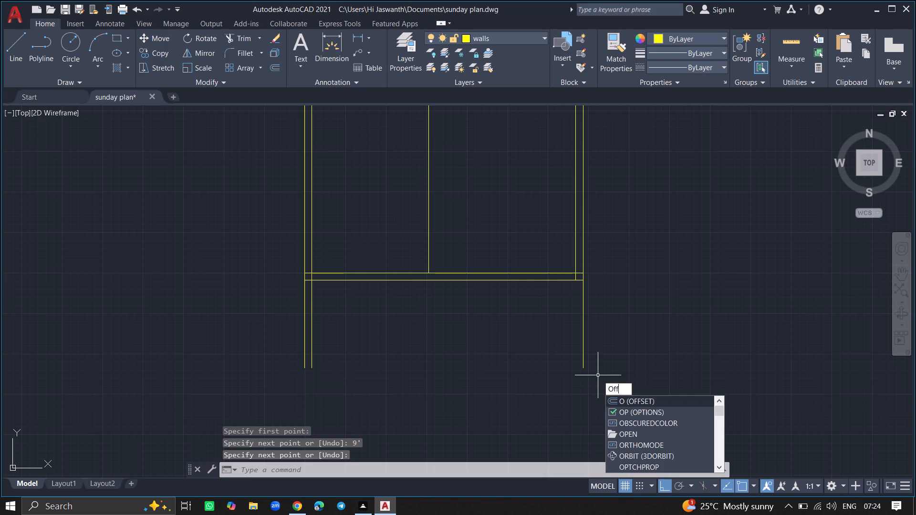
{"action": "type", "text": "set"}
{"action": "key", "text": "Return"}
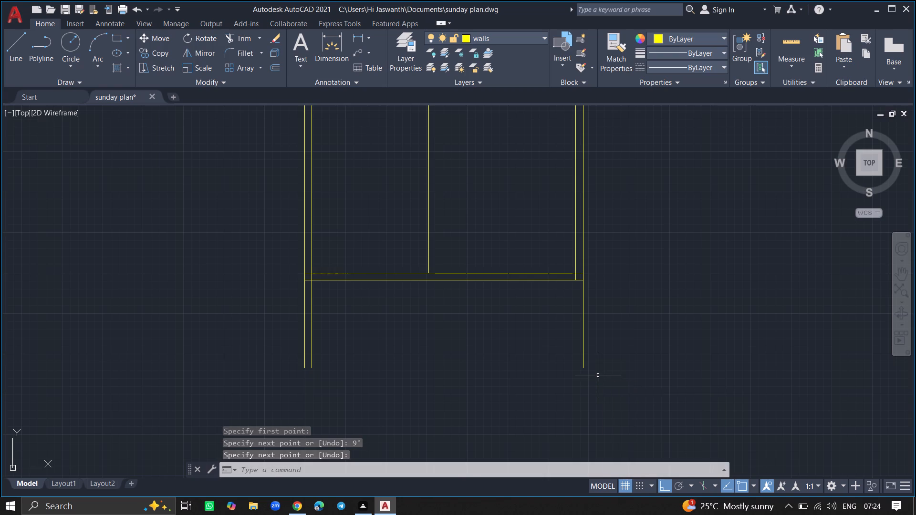
{"action": "key", "text": "Return"}
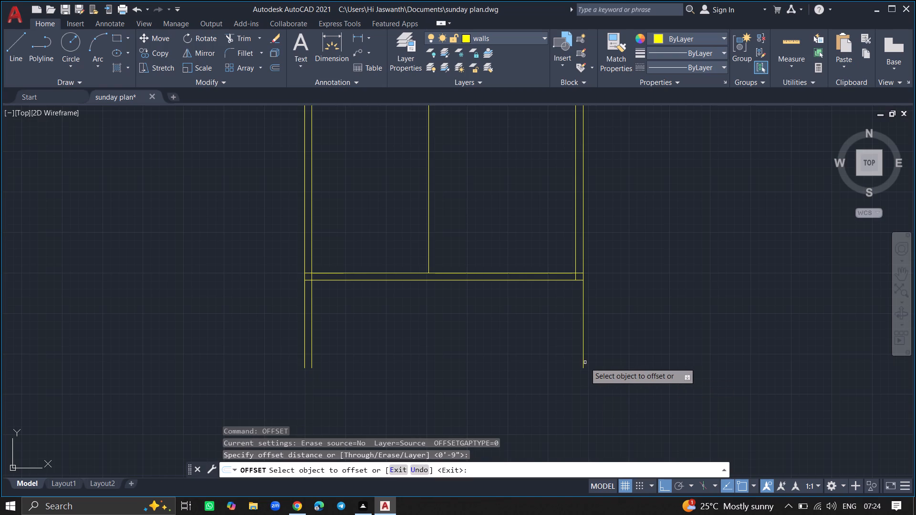
{"action": "left_click_drag", "start_coordinate": [584, 362], "coordinate": [567, 358]}
{"action": "left_click", "coordinate": [567, 358]}
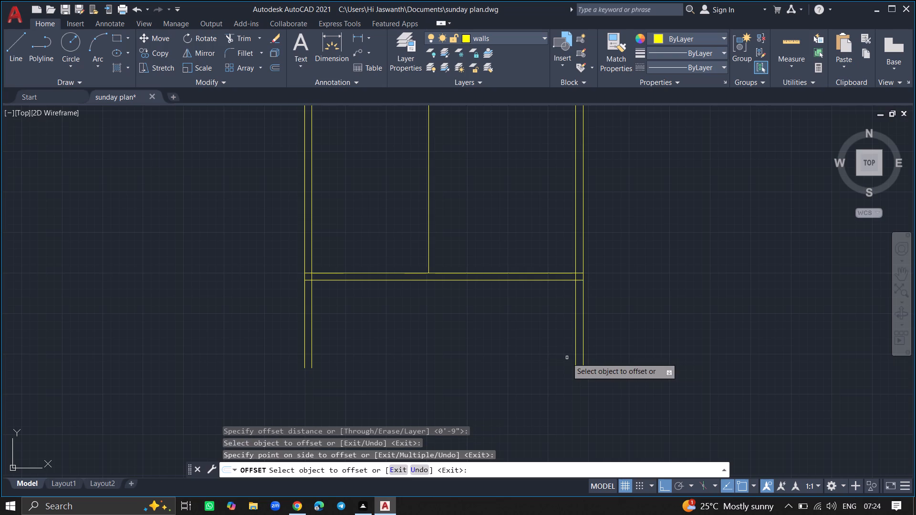
{"action": "key", "text": "Return"}
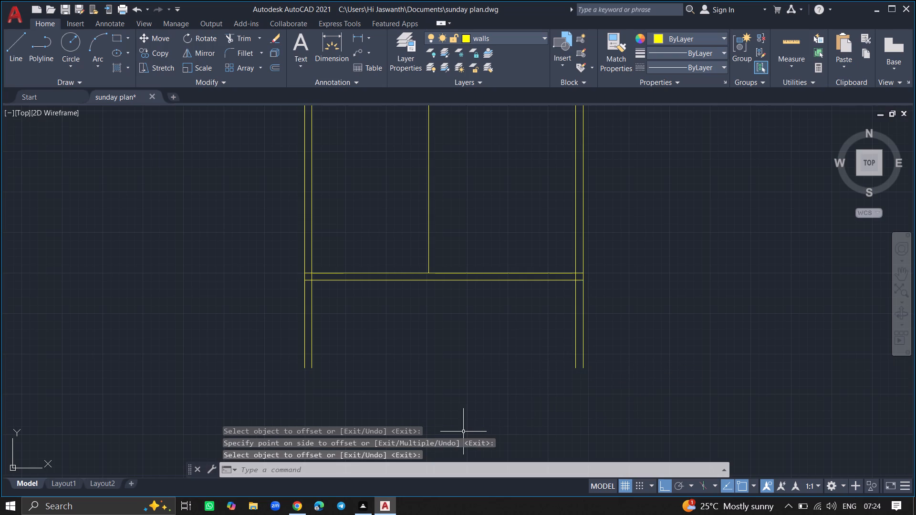
Draw a horizontal line about 28'-8" long joining the lower ends of the west and east walls' outer faces.
{"action": "scroll", "coordinate": [351, 413], "scroll_direction": "up", "scroll_amount": 1, "text": "ctrl"}
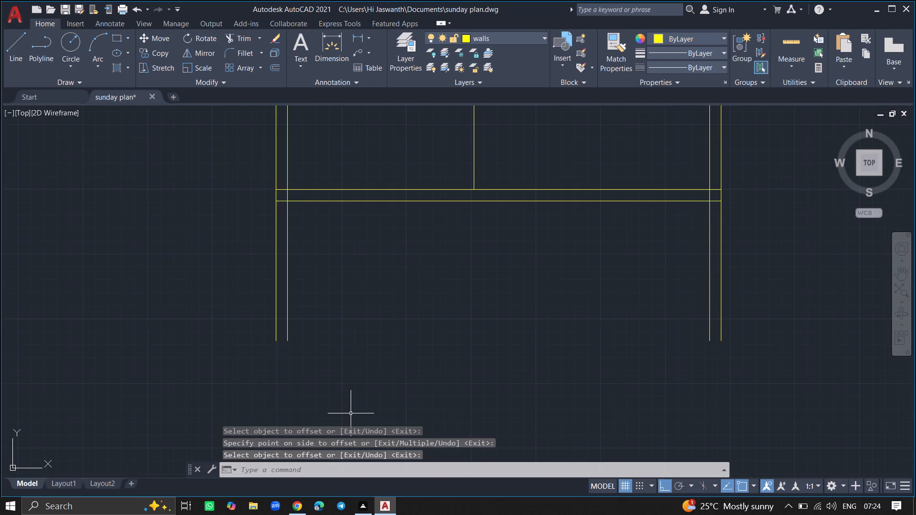
{"action": "key", "text": "l"}
{"action": "key", "text": "Return"}
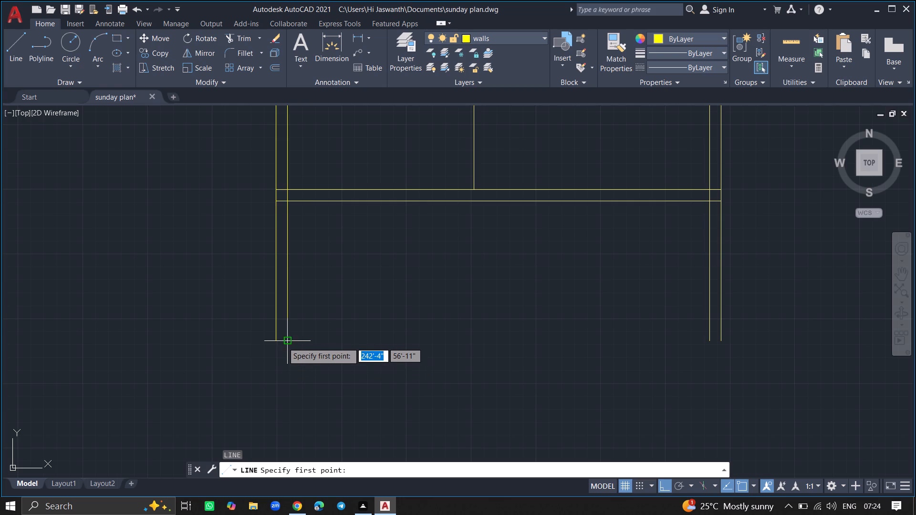
{"action": "left_click_drag", "start_coordinate": [277, 340], "coordinate": [404, 372]}
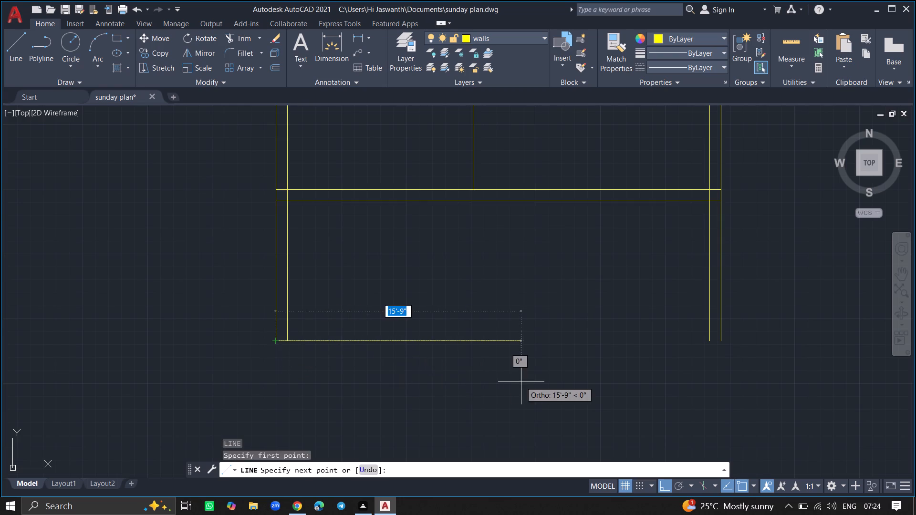
{"action": "left_click", "coordinate": [721, 342]}
{"action": "key", "text": "Return"}
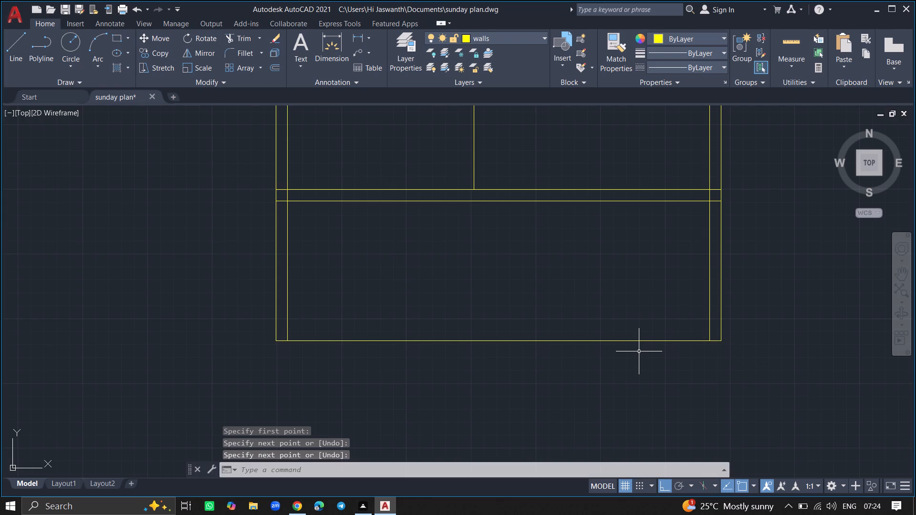
Offset the new southernmost horizontal line 9" to its south side to form the closing wall.
{"action": "key", "text": "o"}
{"action": "type", "text": "ff"}
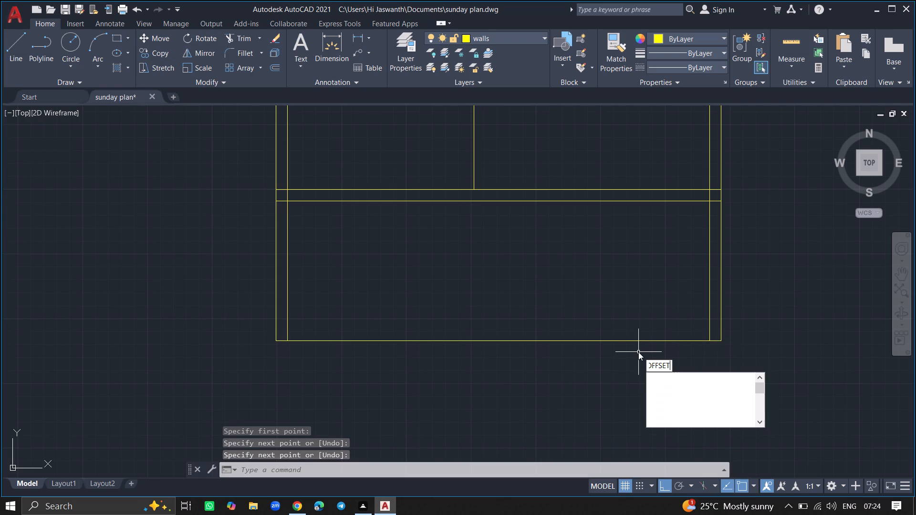
{"action": "left_click", "coordinate": [650, 376]}
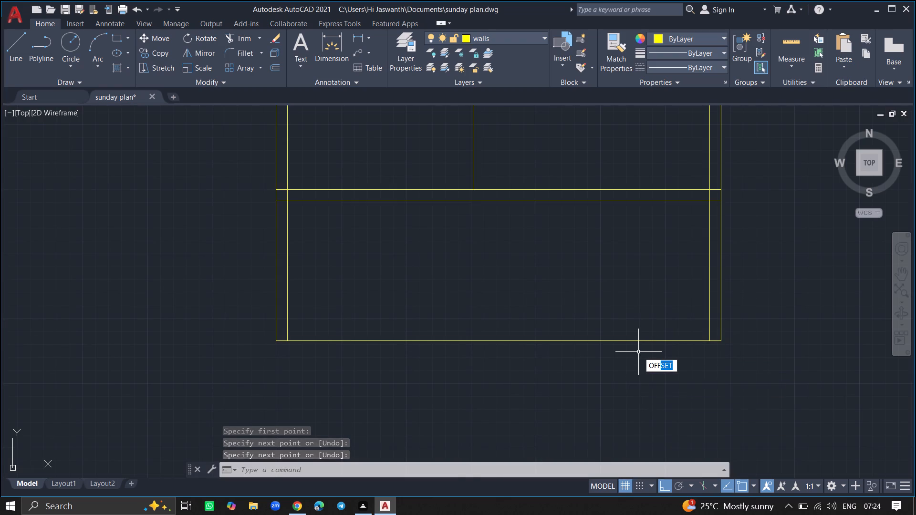
{"action": "key", "text": "Return"}
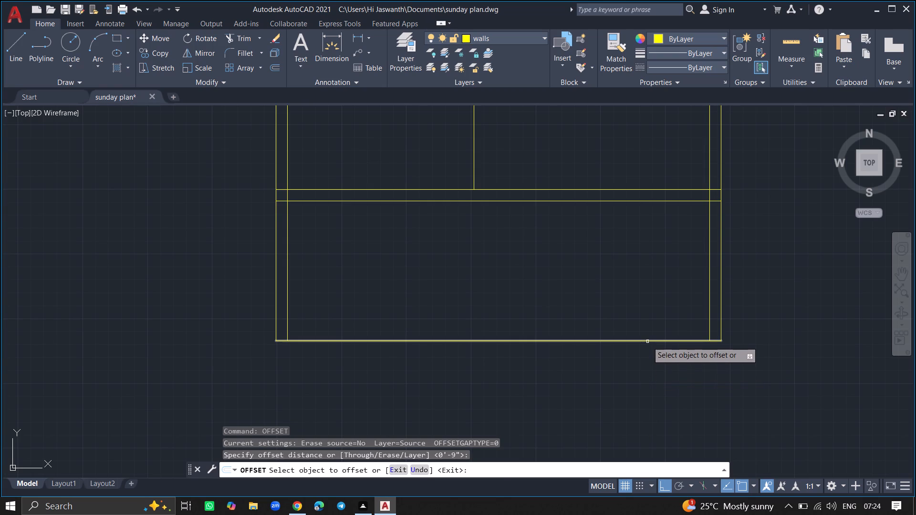
{"action": "left_click_drag", "start_coordinate": [647, 341], "coordinate": [650, 357]}
{"action": "left_click", "coordinate": [650, 357]}
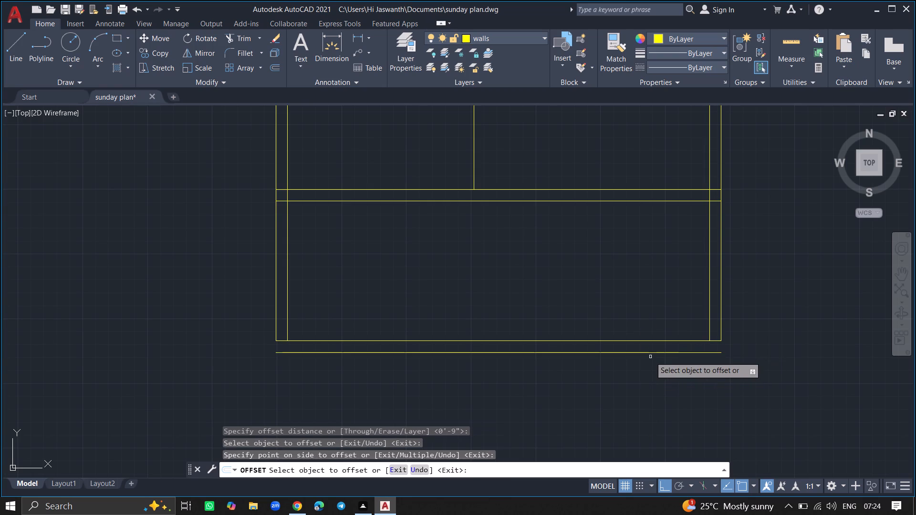
{"action": "key", "text": "Return"}
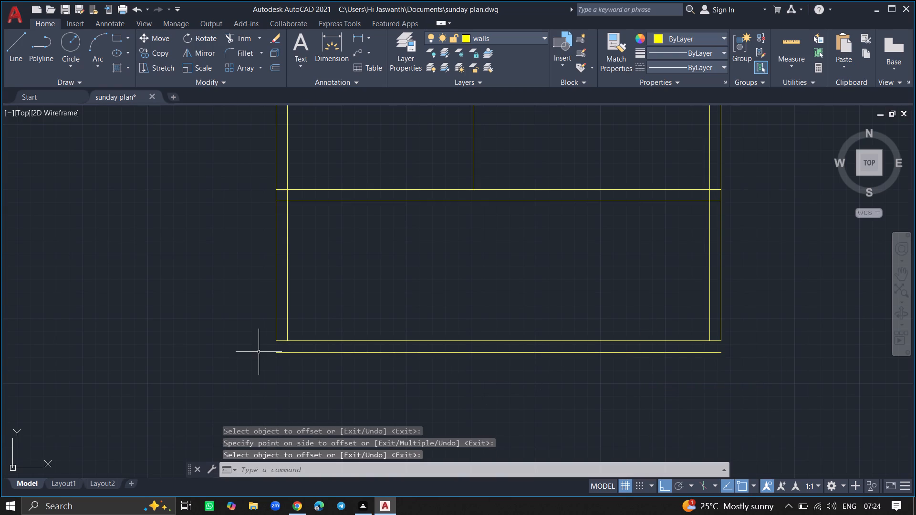
Extend the outer and inner faces of the west wall to the southernmost horizontal line.
{"action": "scroll", "coordinate": [277, 346], "scroll_direction": "up", "scroll_amount": 4, "text": "ctrl"}
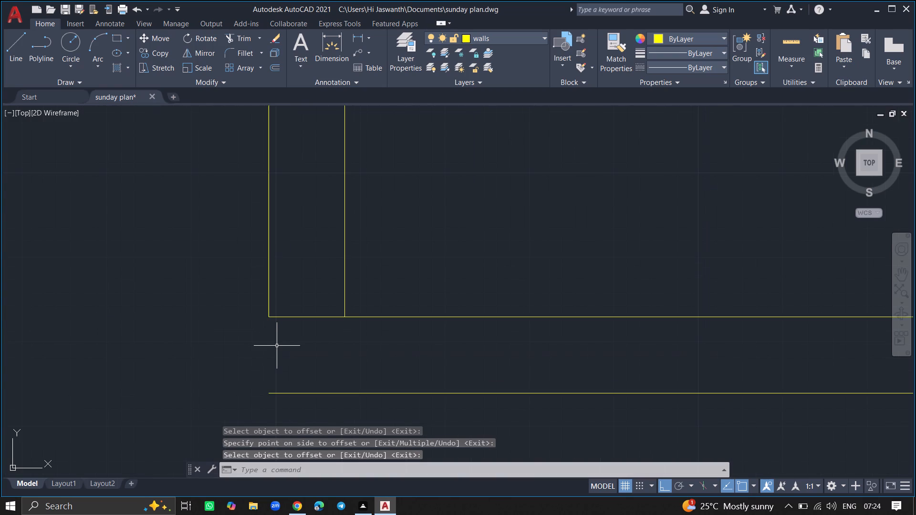
{"action": "type", "text": "ex"}
{"action": "key", "text": "Return"}
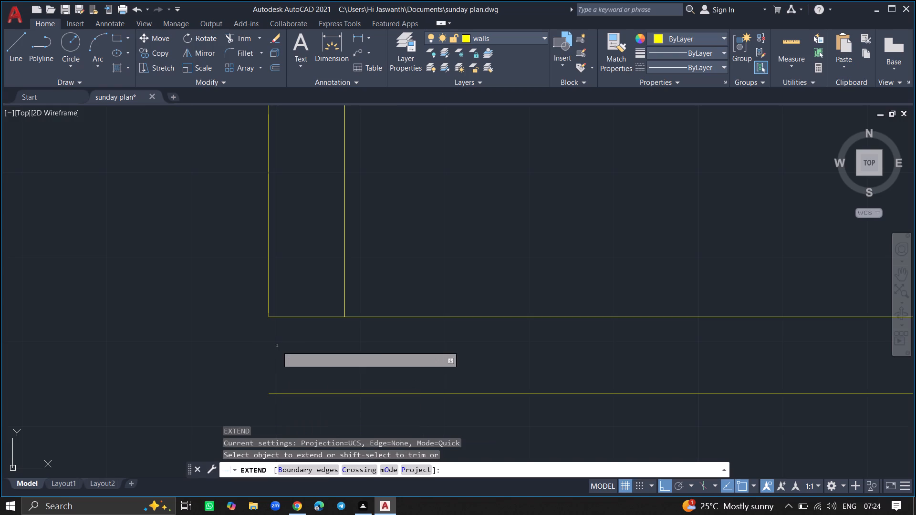
{"action": "left_click", "coordinate": [268, 303]}
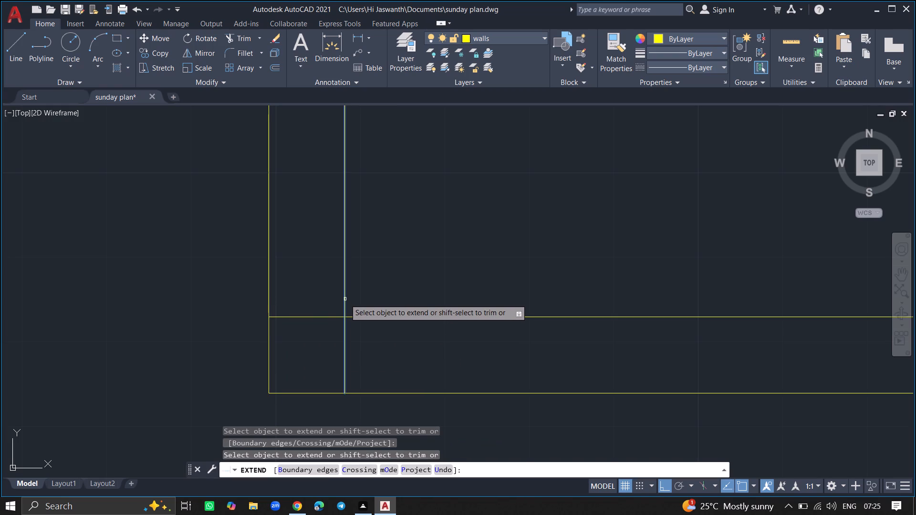
{"action": "left_click_drag", "start_coordinate": [345, 299], "coordinate": [396, 301]}
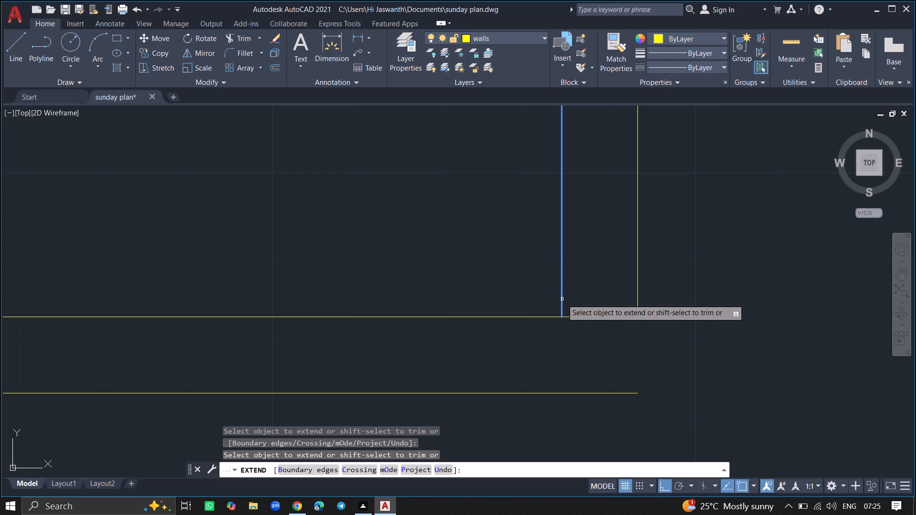
Extend the outer and inner faces of the east wall to the southernmost horizontal line.
{"action": "scroll", "coordinate": [562, 276], "scroll_direction": "down", "scroll_amount": 3, "text": "ctrl"}
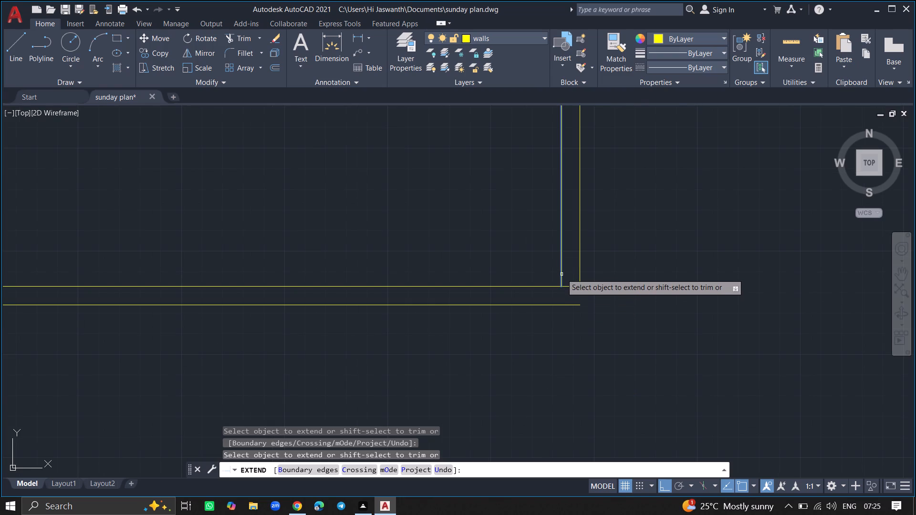
{"action": "scroll", "coordinate": [563, 229], "scroll_direction": "down", "scroll_amount": 3, "text": "ctrl"}
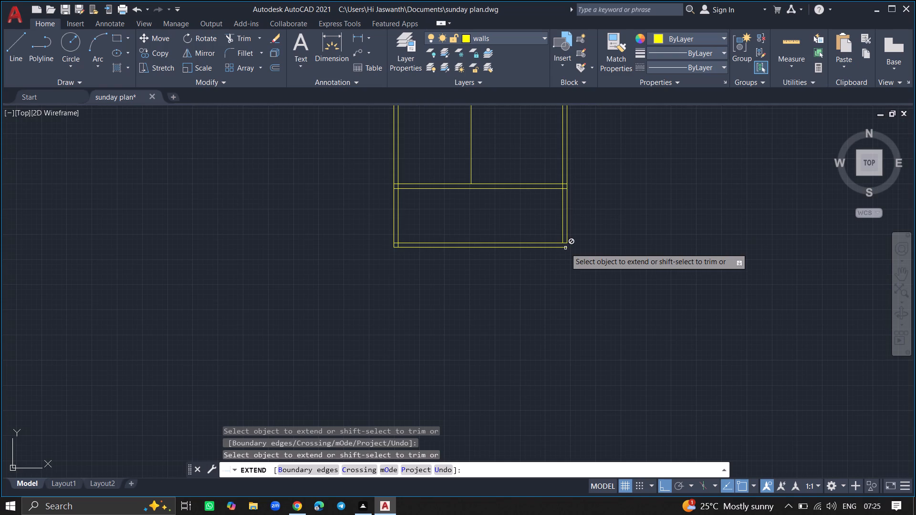
{"action": "scroll", "coordinate": [565, 248], "scroll_direction": "up", "scroll_amount": 4, "text": "ctrl"}
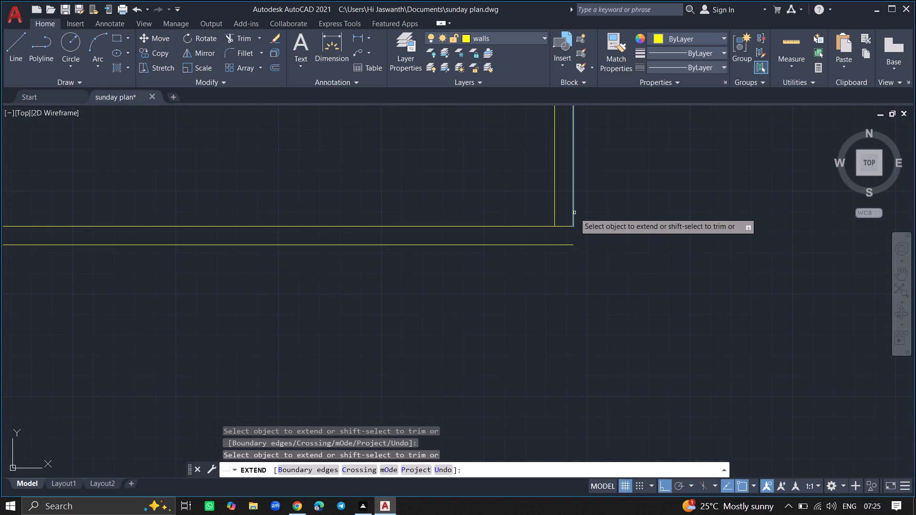
{"action": "triple_click", "coordinate": [574, 213]}
{"action": "left_click", "coordinate": [574, 209]}
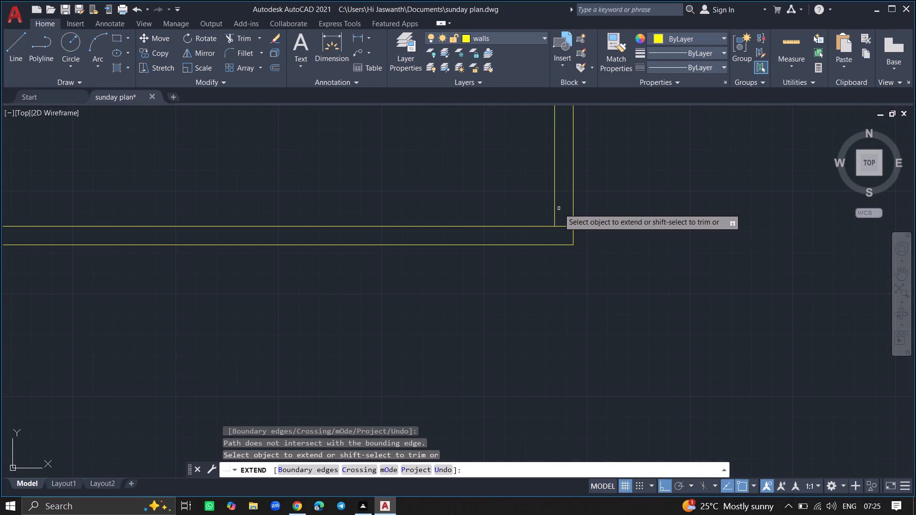
{"action": "triple_click", "coordinate": [553, 208]}
{"action": "double_click", "coordinate": [553, 208]}
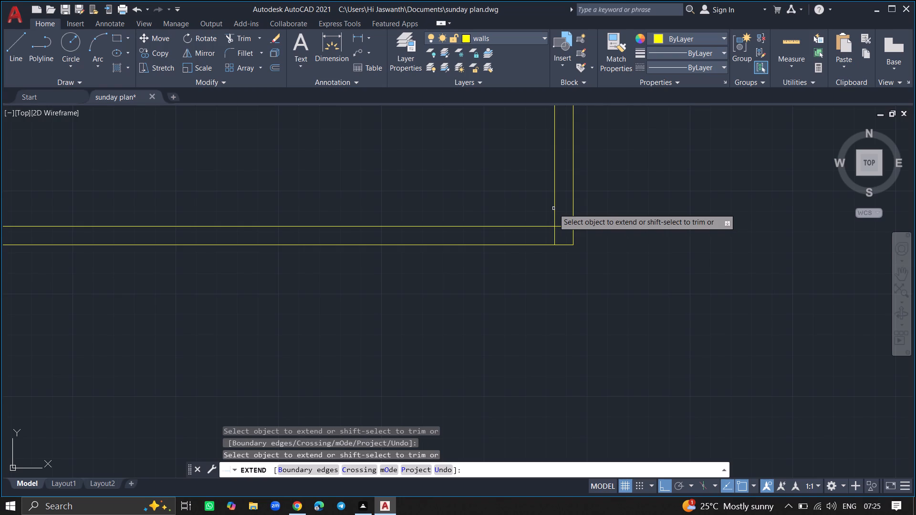
{"action": "key", "text": "Return"}
Draw a 9' vertical line from the midpoint of the closing wall's inner face north to the midpoint of the opposite wall's south face.
{"action": "scroll", "coordinate": [519, 203], "scroll_direction": "down", "scroll_amount": 2, "text": "ctrl"}
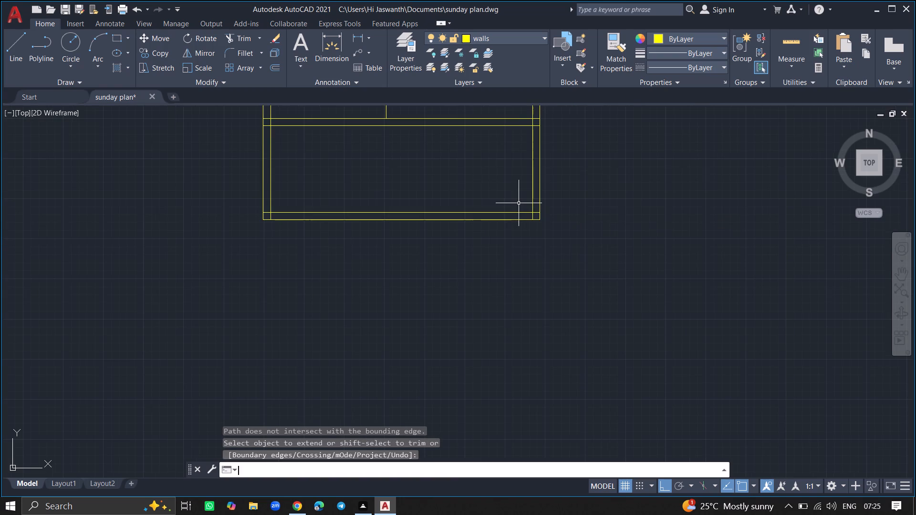
{"action": "scroll", "coordinate": [480, 208], "scroll_direction": "down", "scroll_amount": 1, "text": "ctrl"}
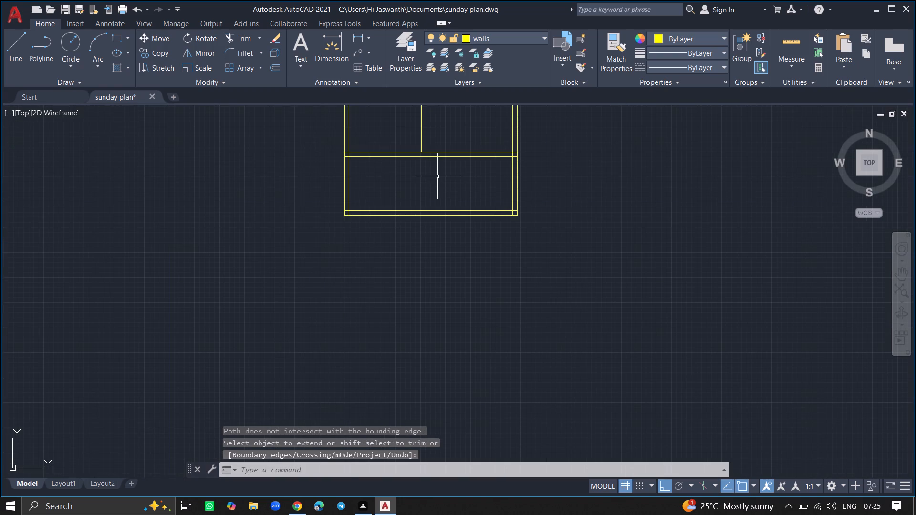
{"action": "scroll", "coordinate": [434, 170], "scroll_direction": "up", "scroll_amount": 3, "text": "ctrl"}
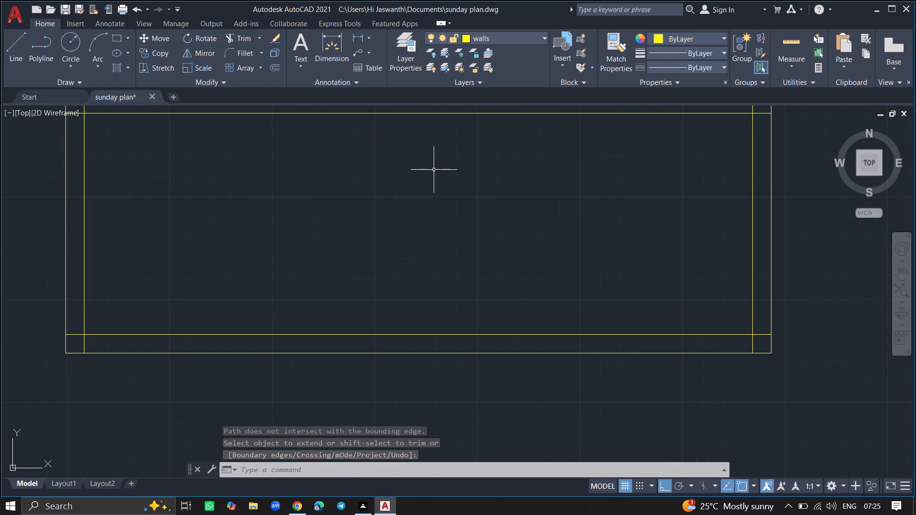
{"action": "key", "text": "l"}
{"action": "key", "text": "Return"}
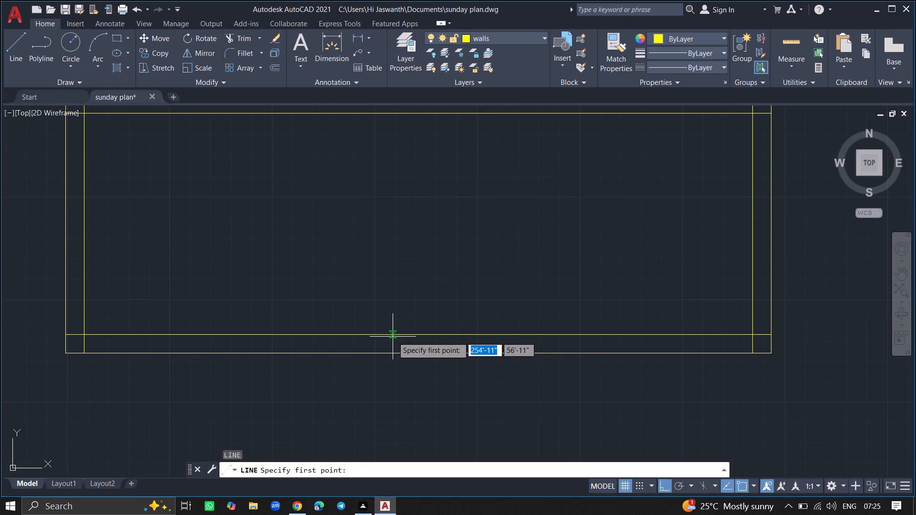
{"action": "left_click", "coordinate": [421, 338]}
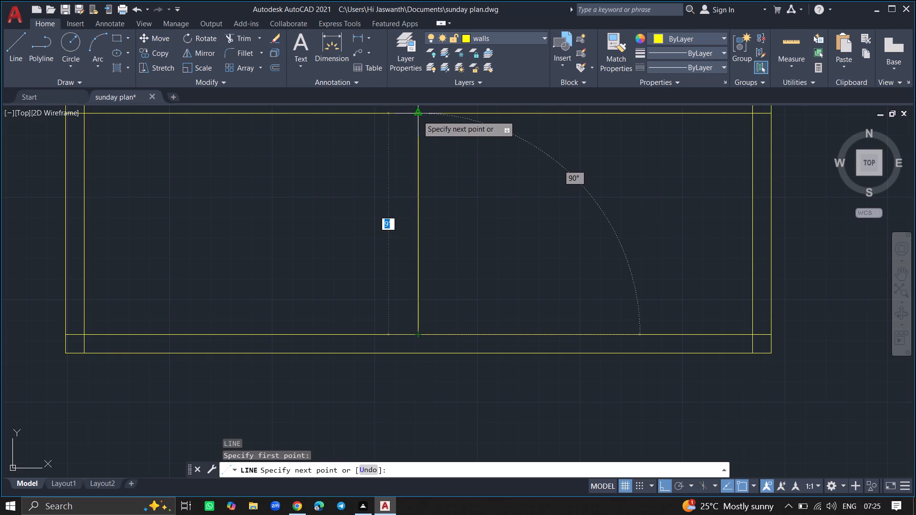
{"action": "left_click", "coordinate": [417, 115]}
{"action": "key", "text": "Return"}
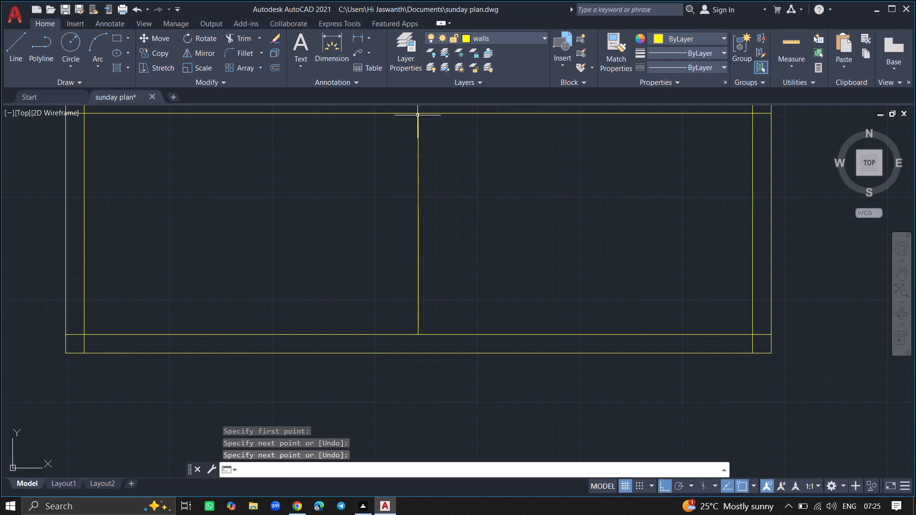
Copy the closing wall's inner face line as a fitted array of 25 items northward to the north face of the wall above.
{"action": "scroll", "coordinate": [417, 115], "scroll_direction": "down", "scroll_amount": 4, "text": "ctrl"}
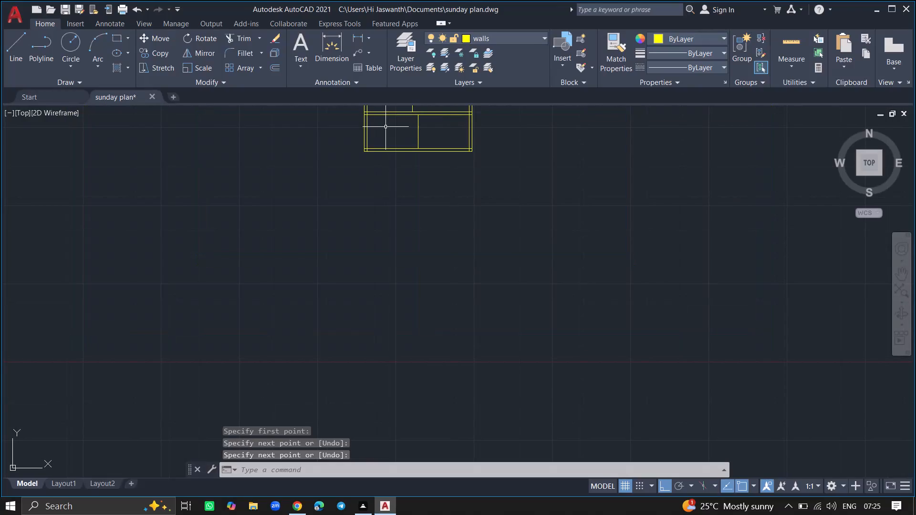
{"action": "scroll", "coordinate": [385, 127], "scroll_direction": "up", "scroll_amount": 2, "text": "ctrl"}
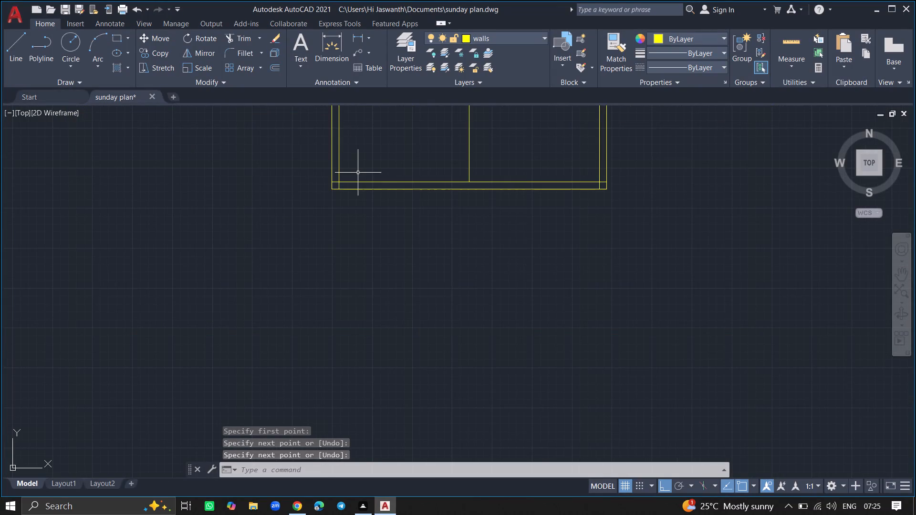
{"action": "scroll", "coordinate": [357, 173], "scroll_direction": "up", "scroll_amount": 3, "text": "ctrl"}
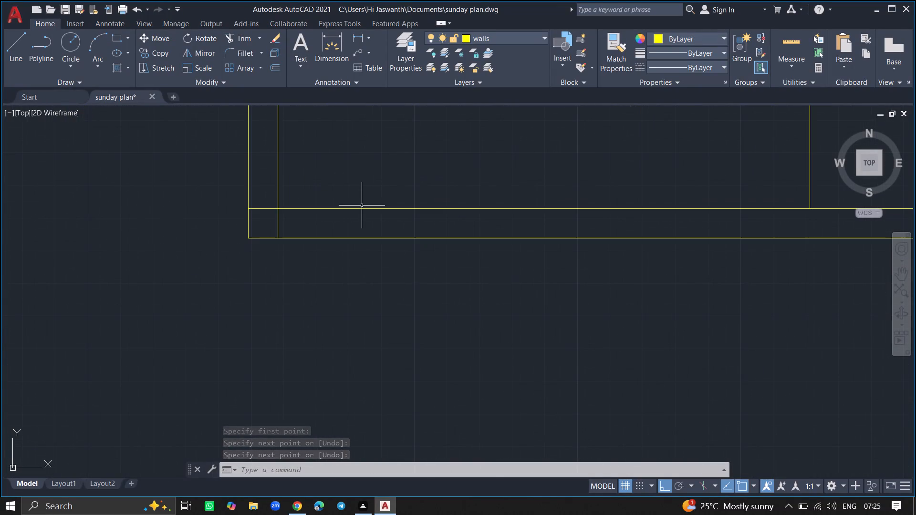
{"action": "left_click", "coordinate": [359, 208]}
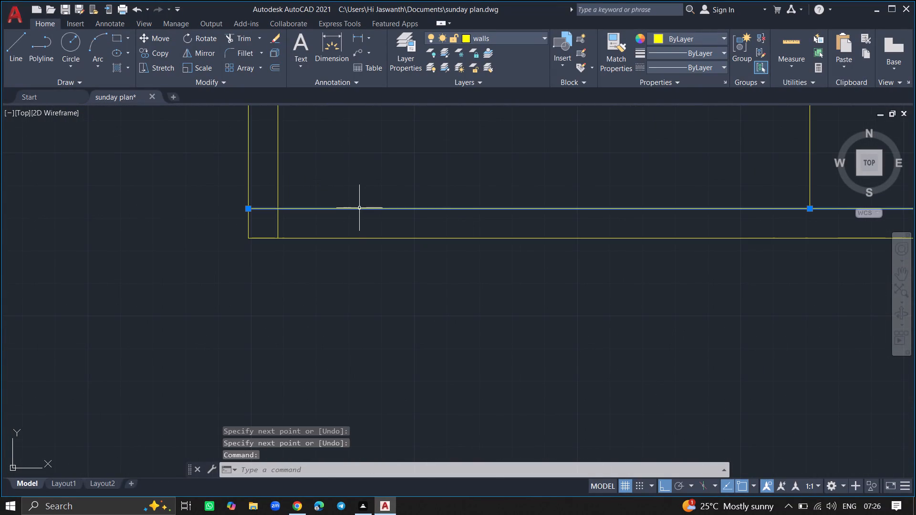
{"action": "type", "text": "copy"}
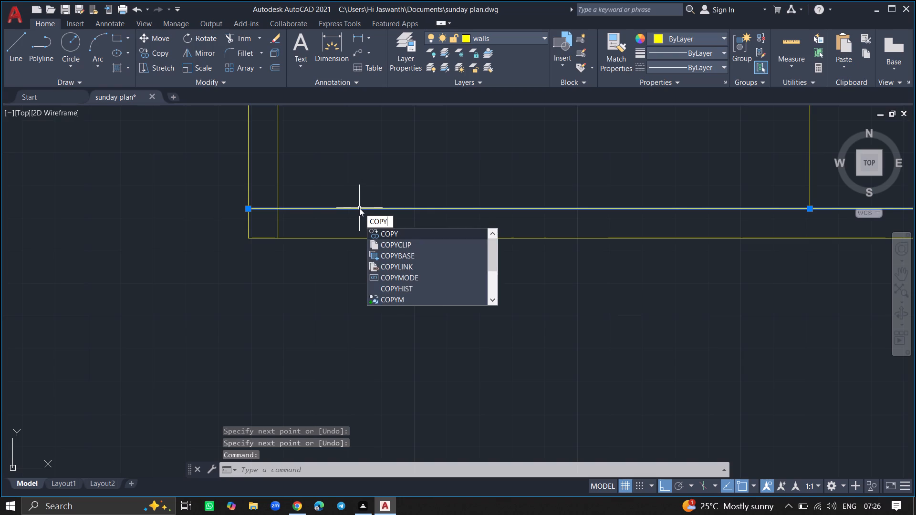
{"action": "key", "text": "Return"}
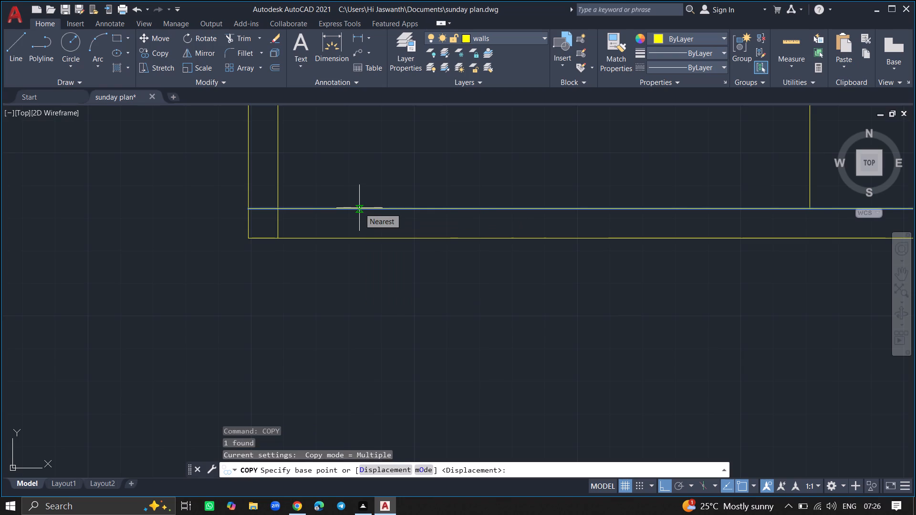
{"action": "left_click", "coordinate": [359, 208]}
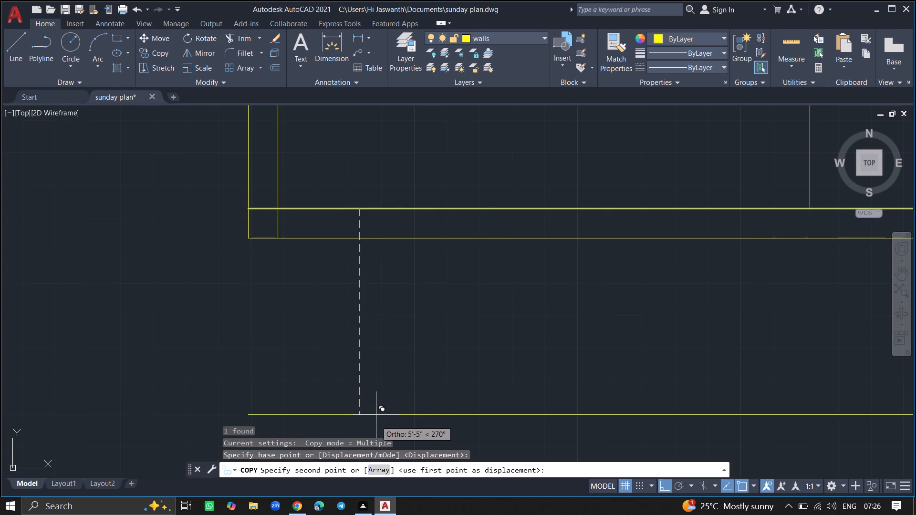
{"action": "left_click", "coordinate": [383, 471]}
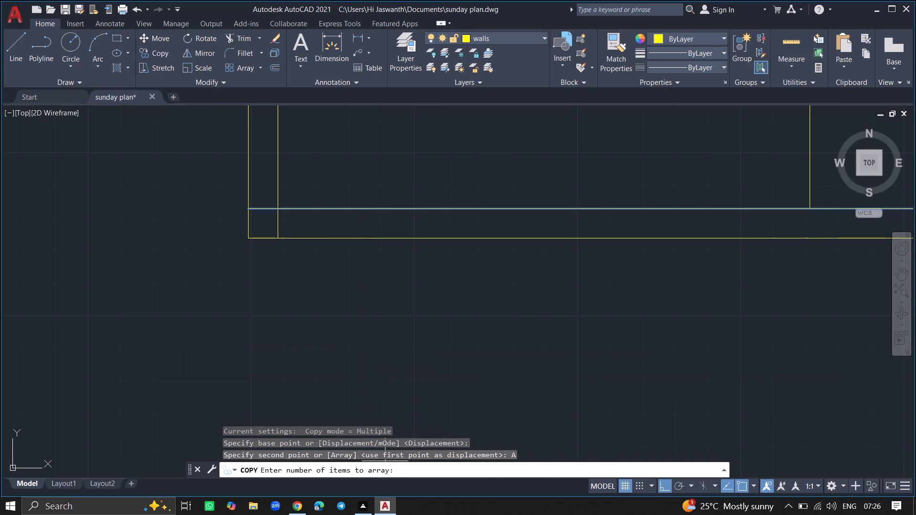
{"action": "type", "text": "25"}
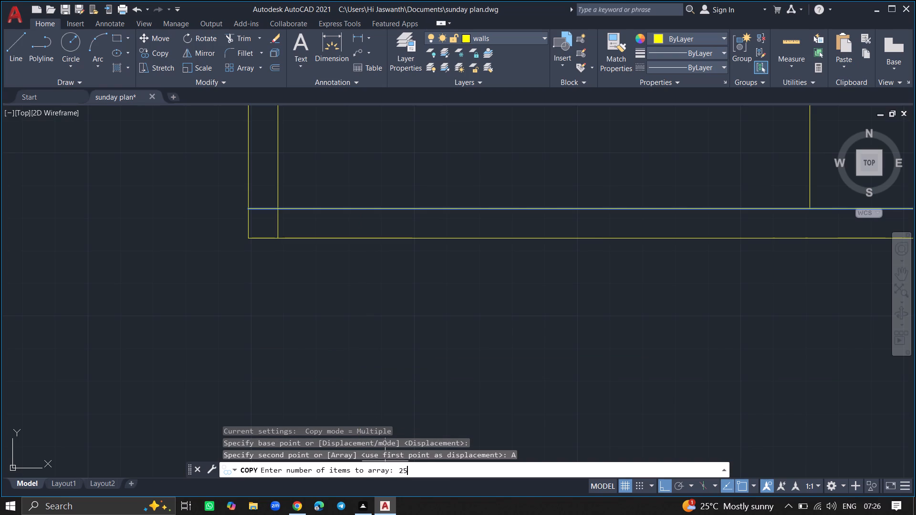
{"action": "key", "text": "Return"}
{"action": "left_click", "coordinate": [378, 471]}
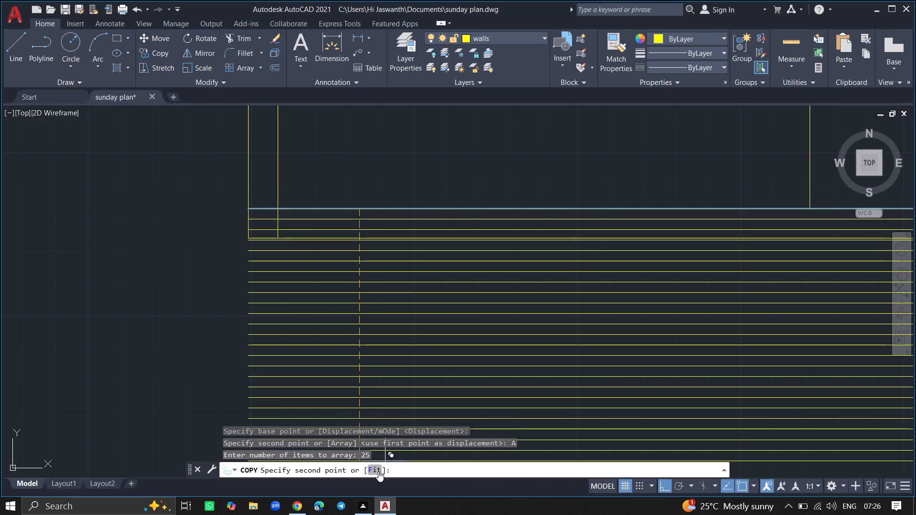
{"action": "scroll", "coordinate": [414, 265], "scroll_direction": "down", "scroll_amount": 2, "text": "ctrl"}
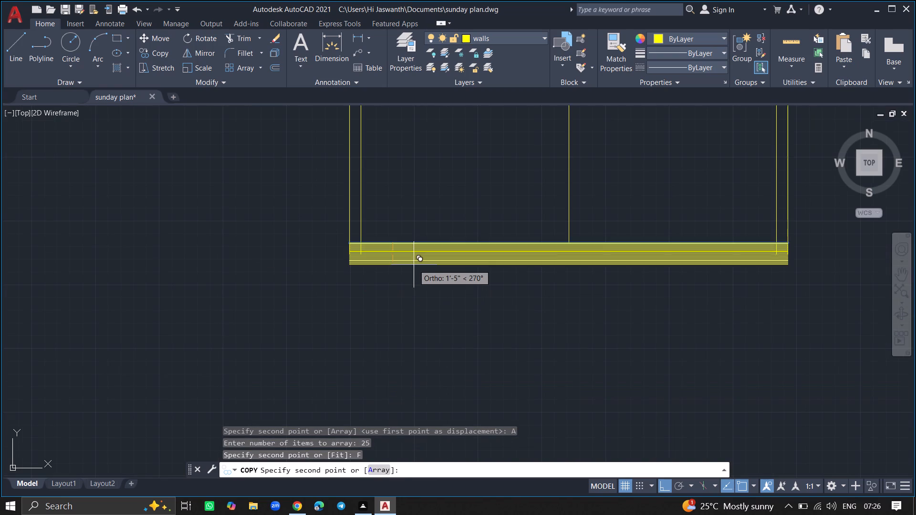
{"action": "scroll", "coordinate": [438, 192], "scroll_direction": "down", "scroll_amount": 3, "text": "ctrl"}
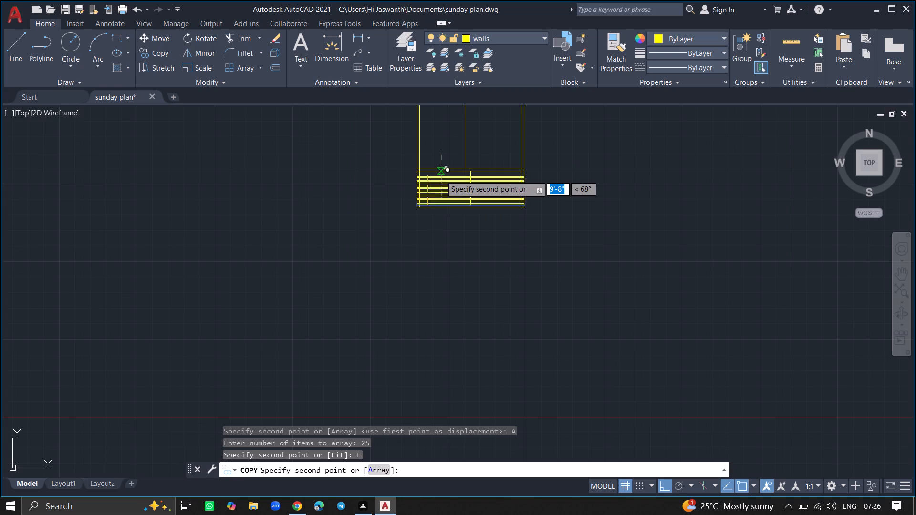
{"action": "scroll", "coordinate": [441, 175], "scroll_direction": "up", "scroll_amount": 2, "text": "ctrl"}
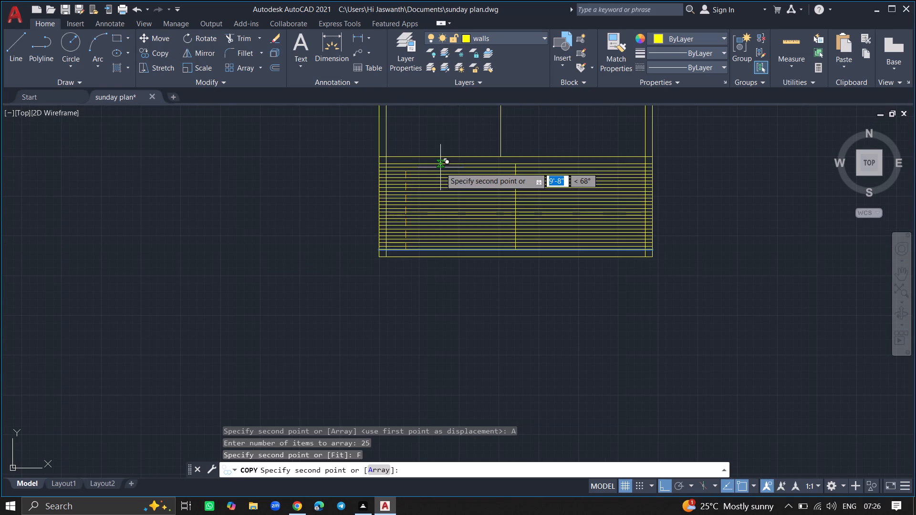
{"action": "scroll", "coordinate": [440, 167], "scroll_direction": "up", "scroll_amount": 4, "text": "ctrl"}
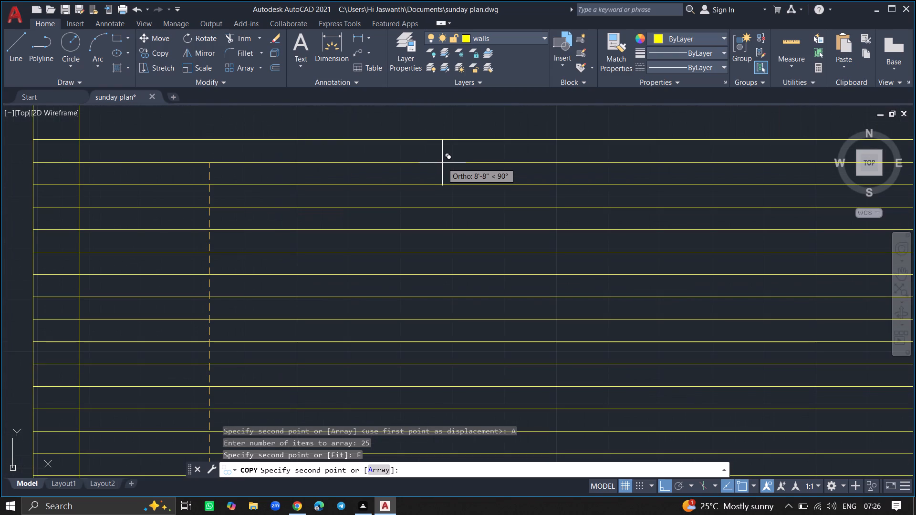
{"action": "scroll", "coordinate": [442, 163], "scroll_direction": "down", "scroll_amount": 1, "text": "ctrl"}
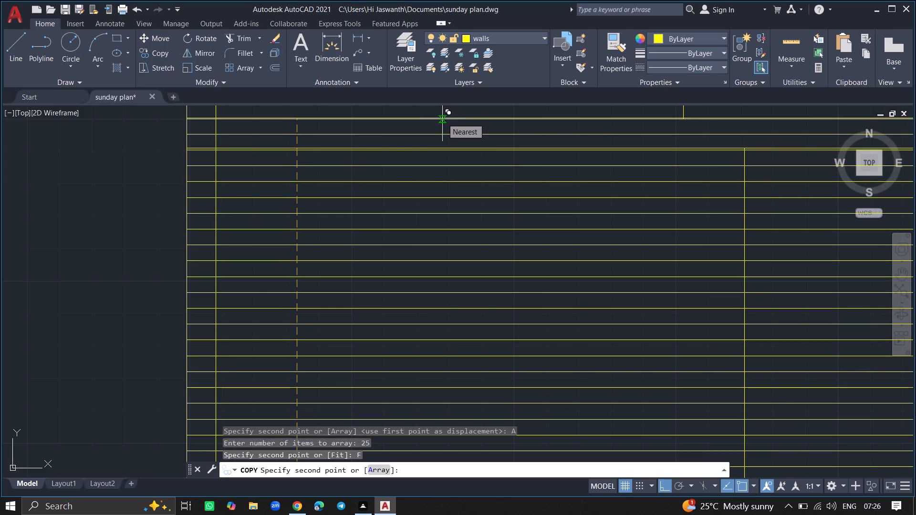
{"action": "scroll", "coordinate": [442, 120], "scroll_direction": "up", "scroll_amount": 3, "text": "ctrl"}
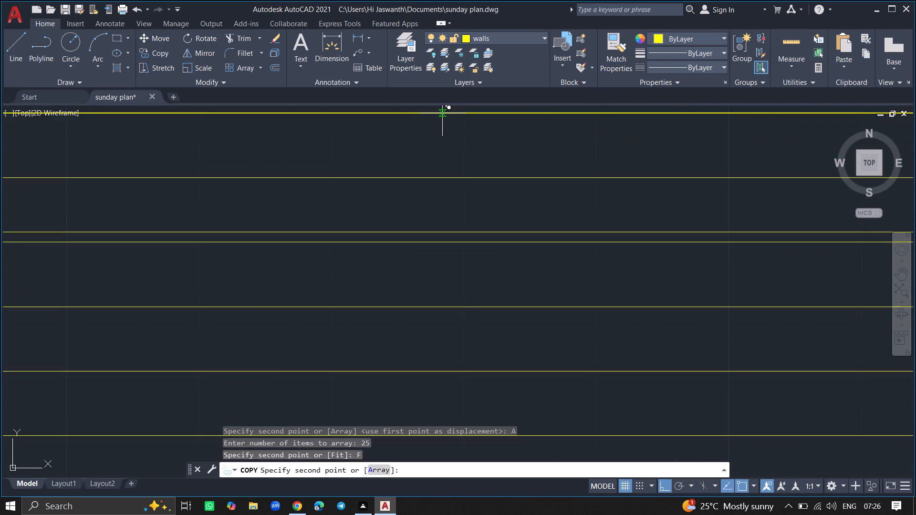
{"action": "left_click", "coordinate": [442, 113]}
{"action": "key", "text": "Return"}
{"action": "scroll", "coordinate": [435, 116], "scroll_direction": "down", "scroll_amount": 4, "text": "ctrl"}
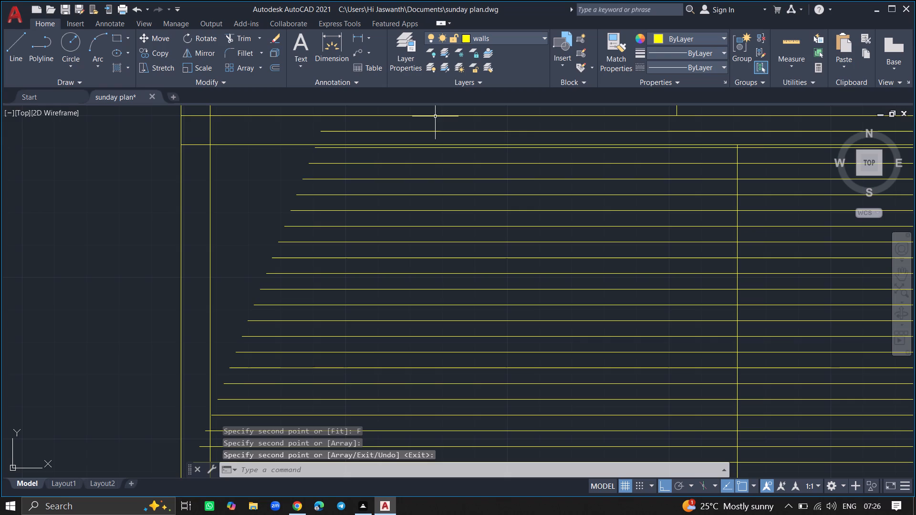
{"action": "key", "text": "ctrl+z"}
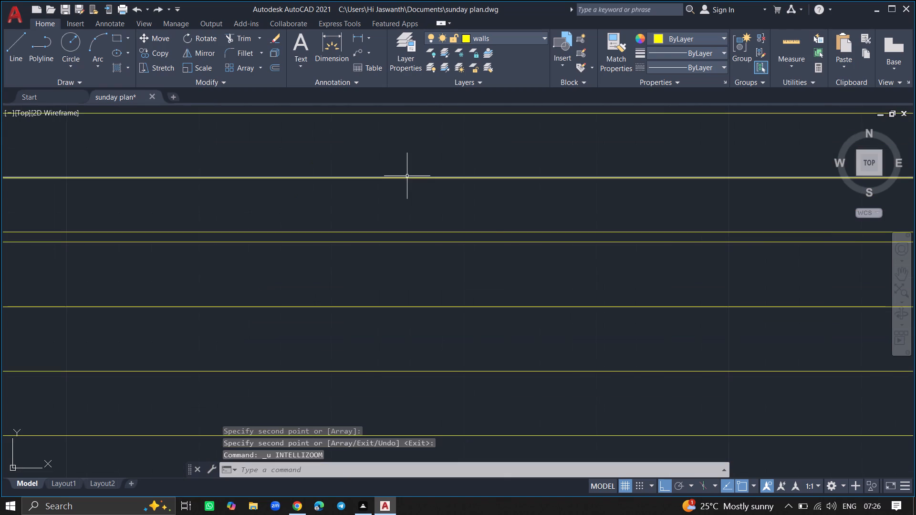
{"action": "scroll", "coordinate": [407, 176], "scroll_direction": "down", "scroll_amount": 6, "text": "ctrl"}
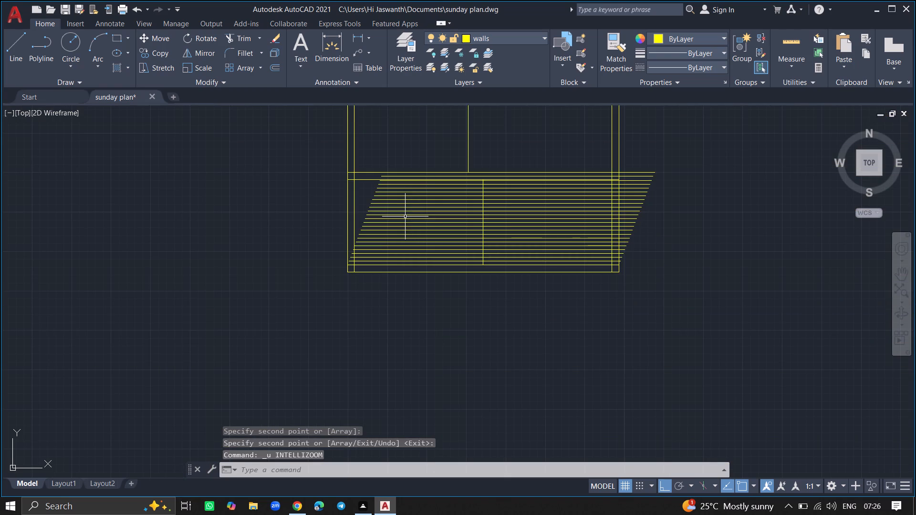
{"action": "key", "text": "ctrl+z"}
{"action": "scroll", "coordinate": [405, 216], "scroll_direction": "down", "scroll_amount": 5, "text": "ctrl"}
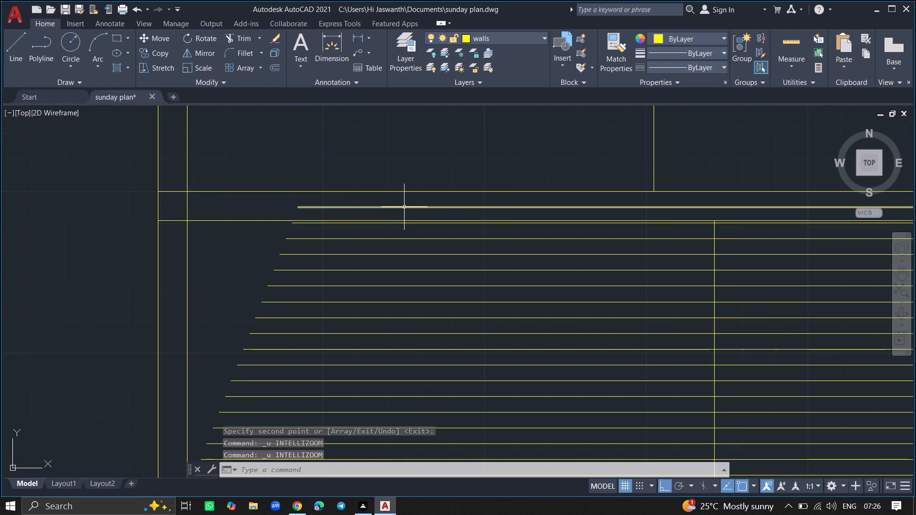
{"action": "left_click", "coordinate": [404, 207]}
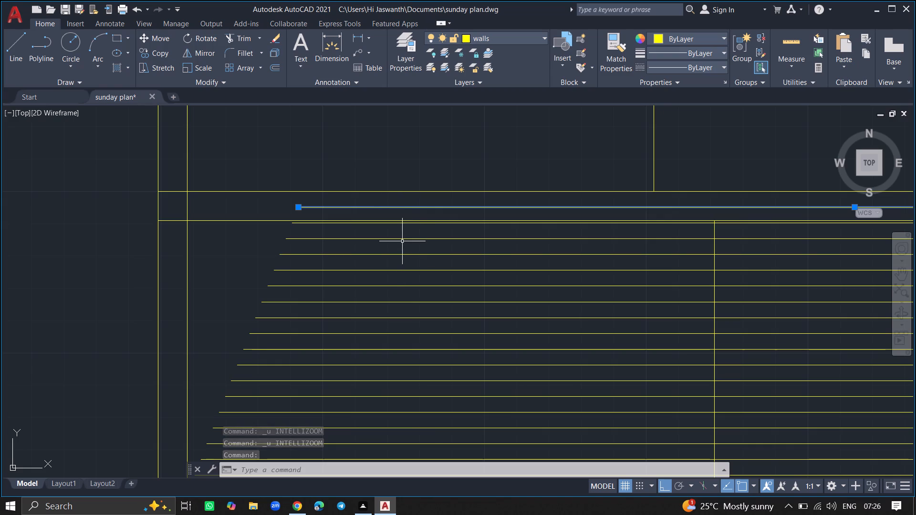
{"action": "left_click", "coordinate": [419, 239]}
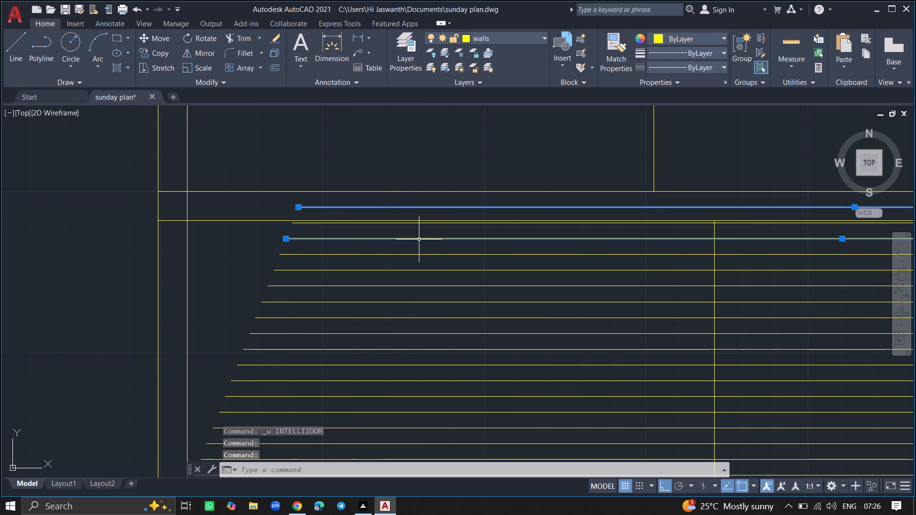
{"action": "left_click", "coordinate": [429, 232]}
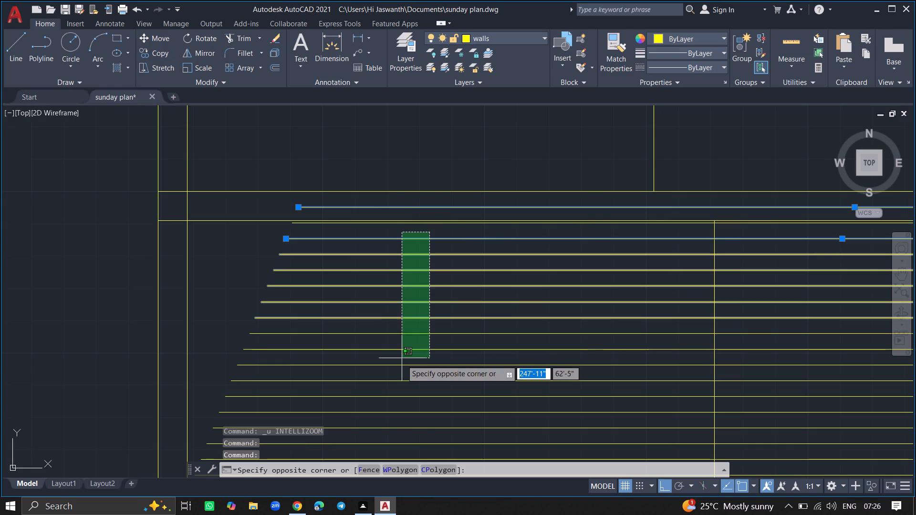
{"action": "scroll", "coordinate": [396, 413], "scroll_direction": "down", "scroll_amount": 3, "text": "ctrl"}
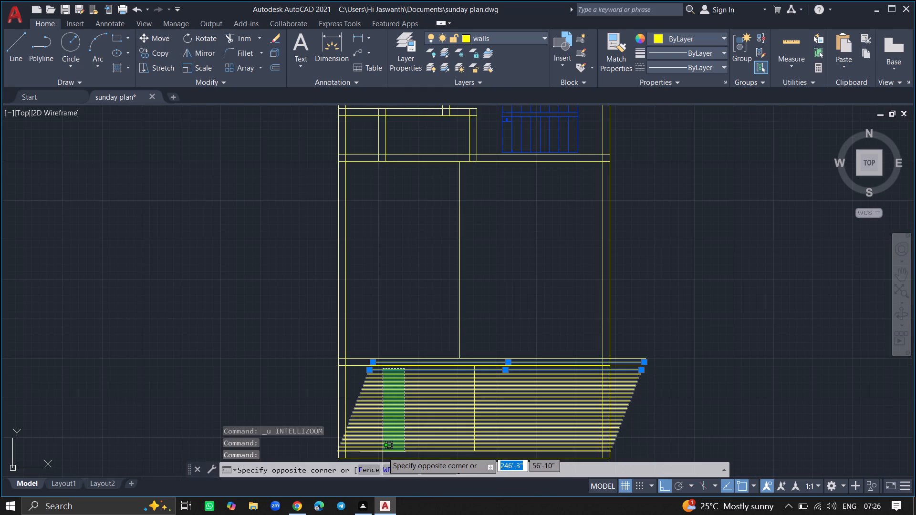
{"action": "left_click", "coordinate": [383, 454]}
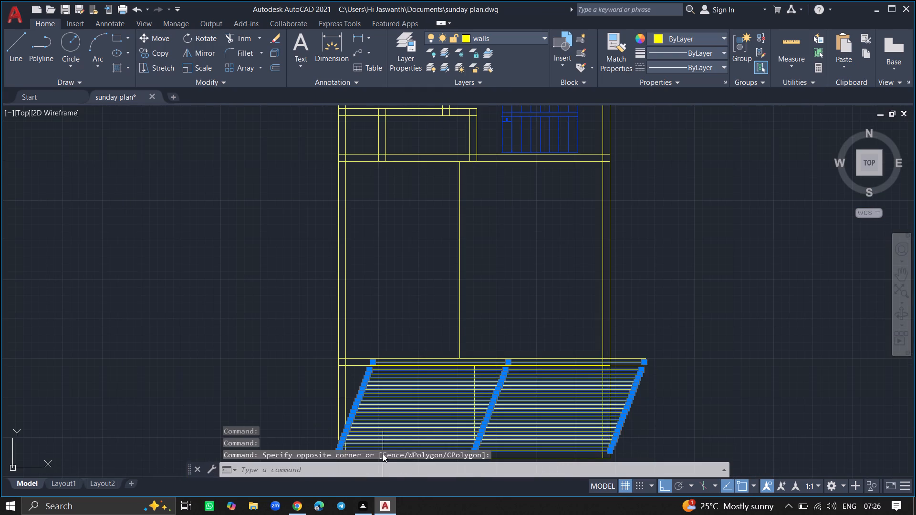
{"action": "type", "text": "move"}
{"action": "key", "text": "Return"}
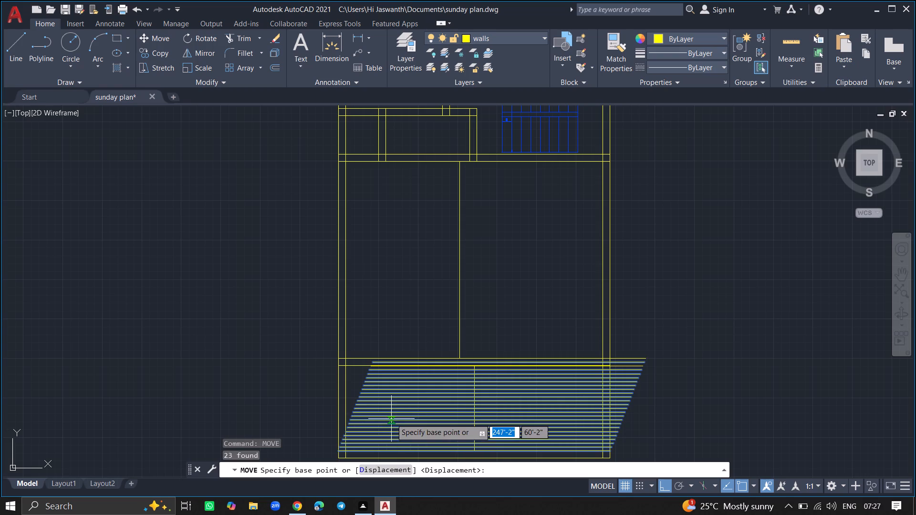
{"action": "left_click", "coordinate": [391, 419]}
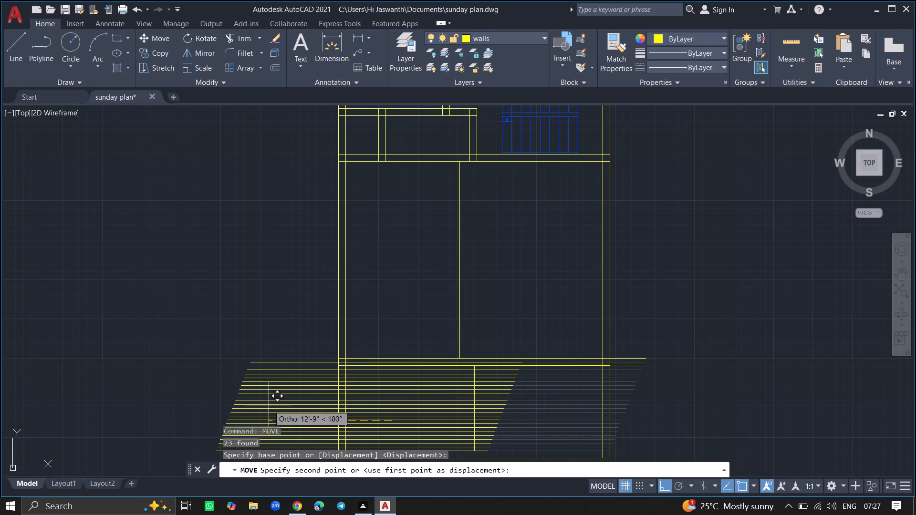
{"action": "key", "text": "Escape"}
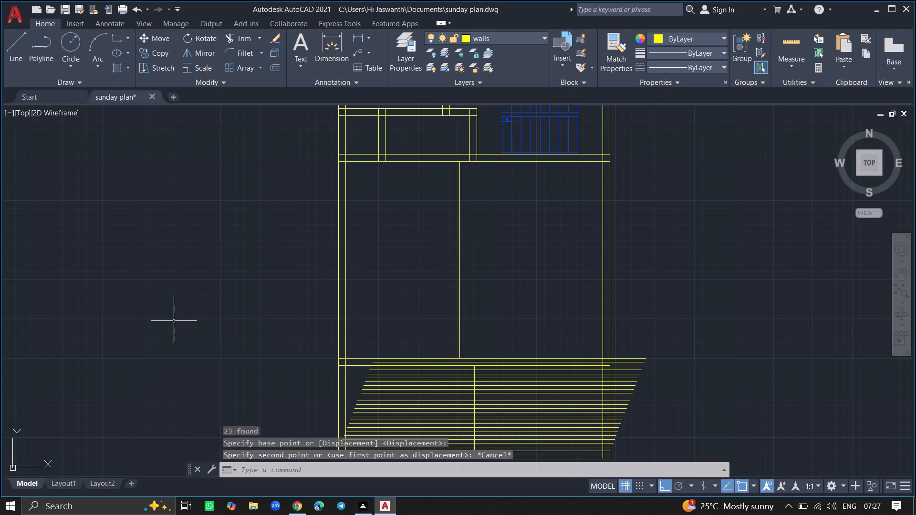
Undo the 25-item array copy of the southern closing wall's inner face line.
{"action": "key", "text": "ctrl+z"}
{"action": "key", "text": "z"}
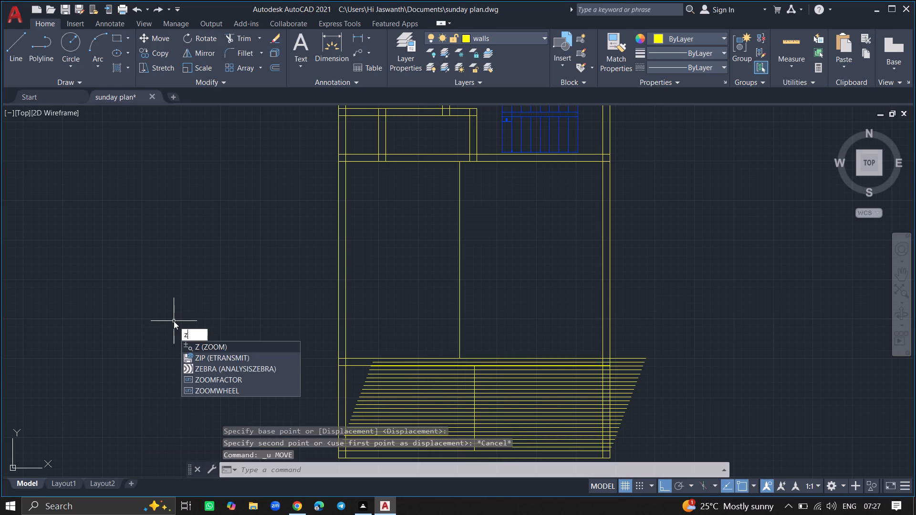
{"action": "key", "text": "Escape"}
{"action": "key", "text": "ctrl+z"}
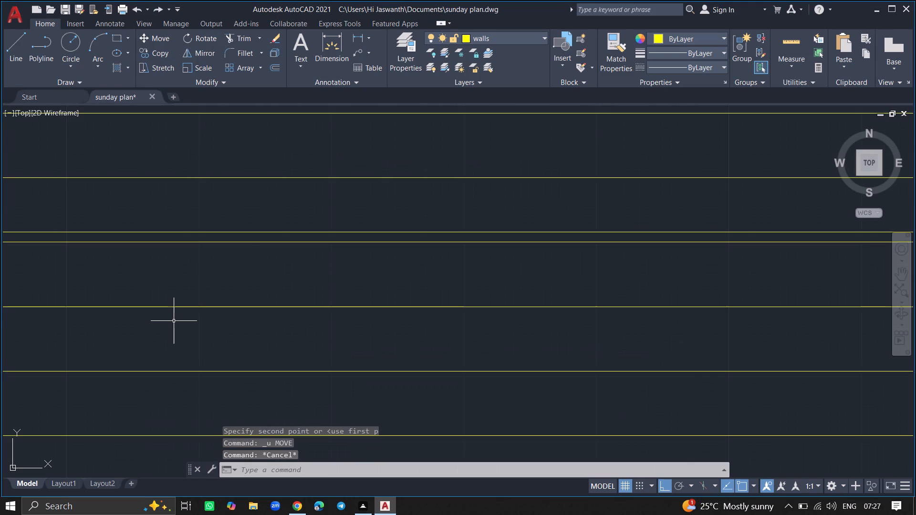
{"action": "key", "text": "ctrl+z"}
{"action": "scroll", "coordinate": [173, 321], "scroll_direction": "down", "scroll_amount": 3, "text": "ctrl"}
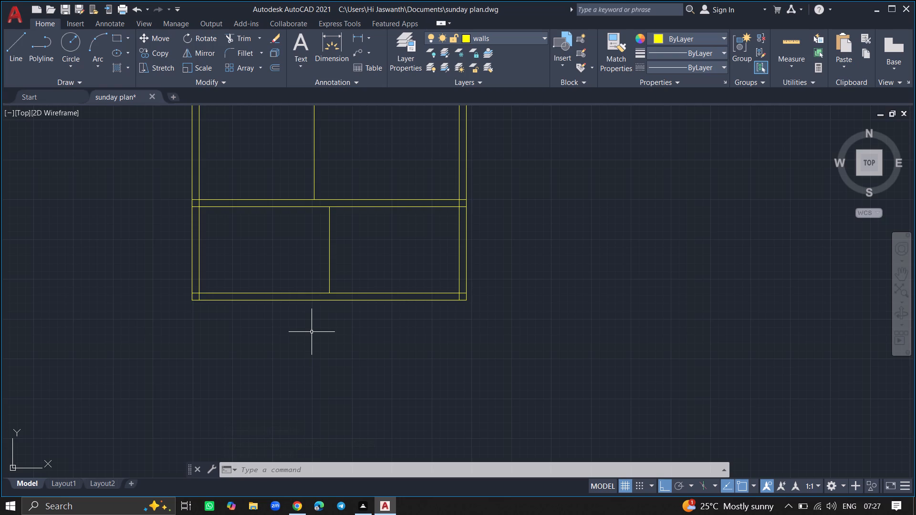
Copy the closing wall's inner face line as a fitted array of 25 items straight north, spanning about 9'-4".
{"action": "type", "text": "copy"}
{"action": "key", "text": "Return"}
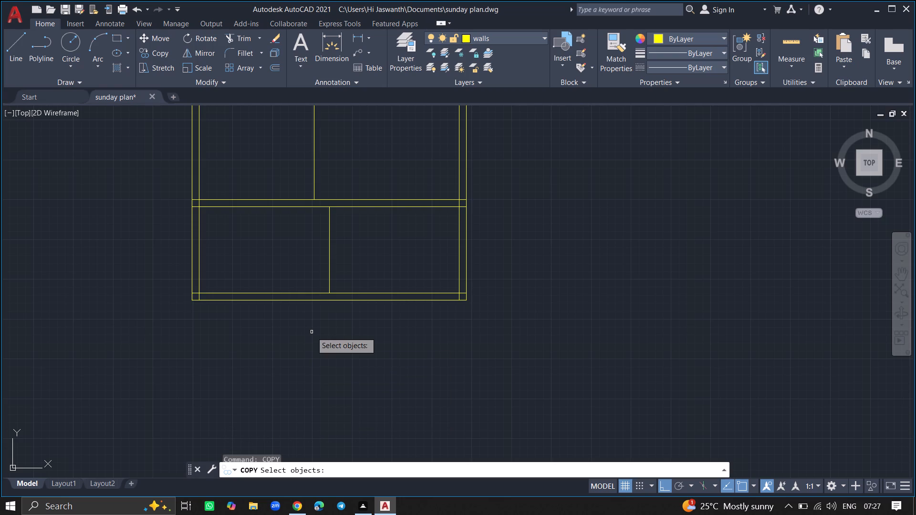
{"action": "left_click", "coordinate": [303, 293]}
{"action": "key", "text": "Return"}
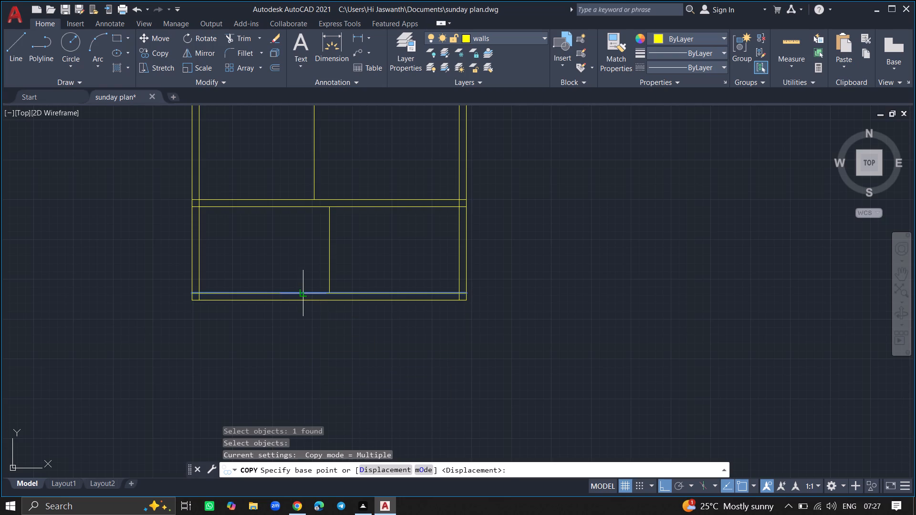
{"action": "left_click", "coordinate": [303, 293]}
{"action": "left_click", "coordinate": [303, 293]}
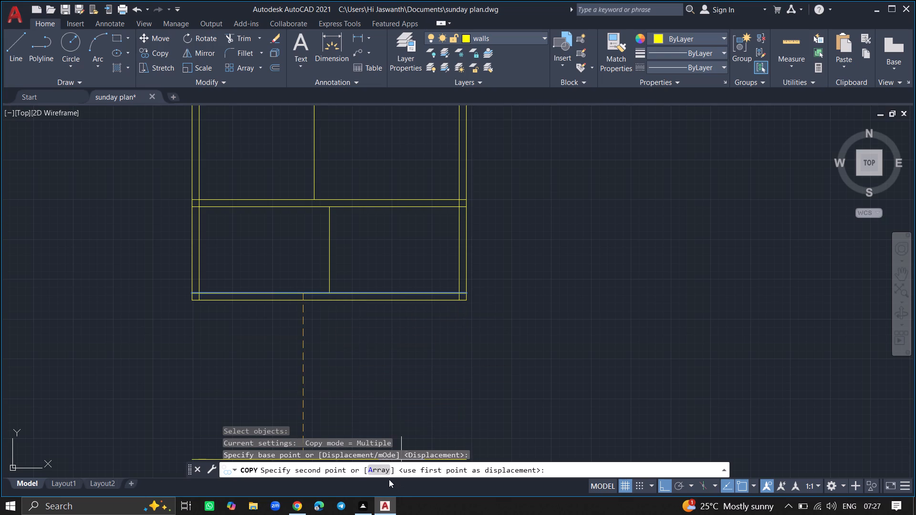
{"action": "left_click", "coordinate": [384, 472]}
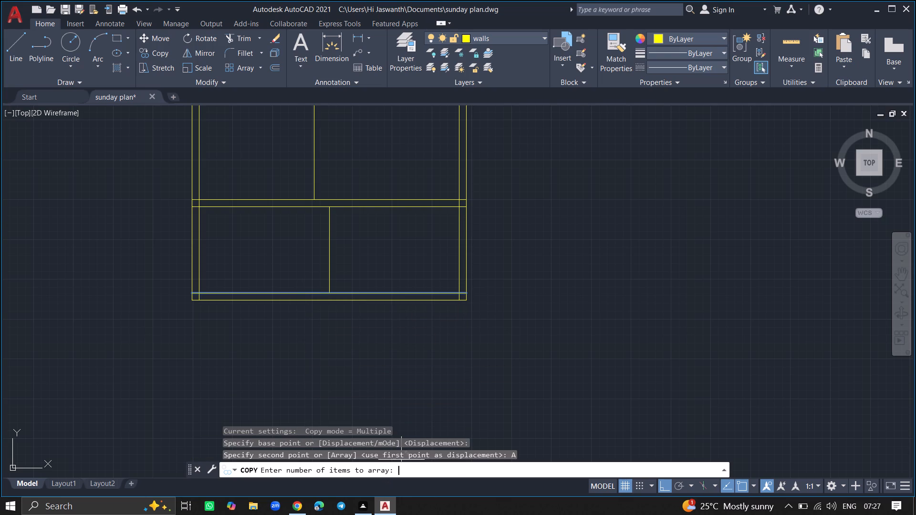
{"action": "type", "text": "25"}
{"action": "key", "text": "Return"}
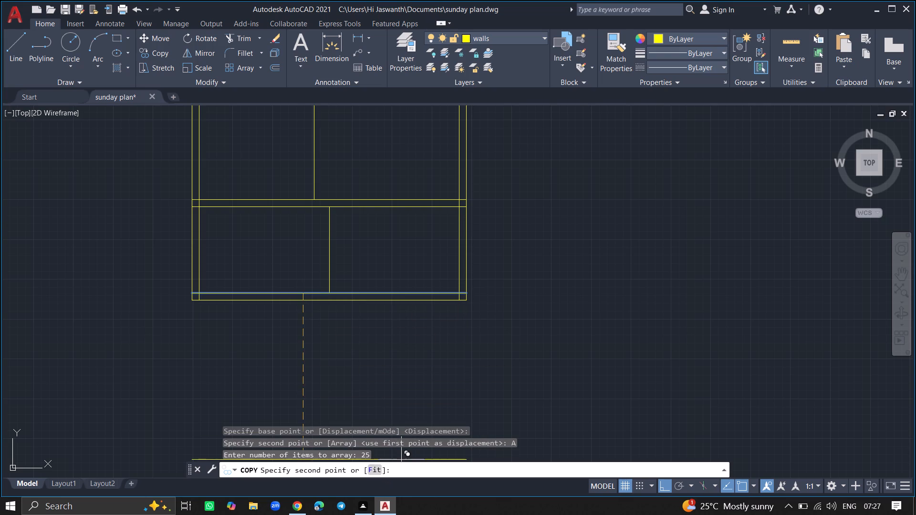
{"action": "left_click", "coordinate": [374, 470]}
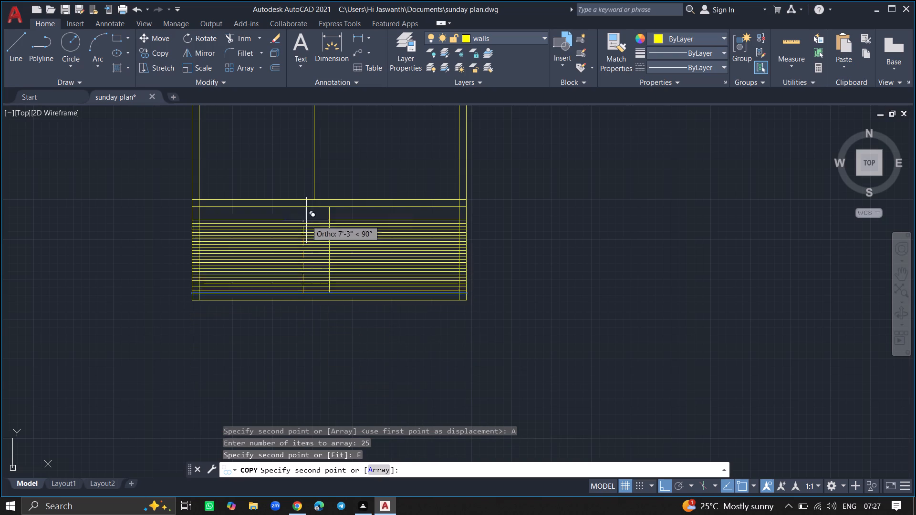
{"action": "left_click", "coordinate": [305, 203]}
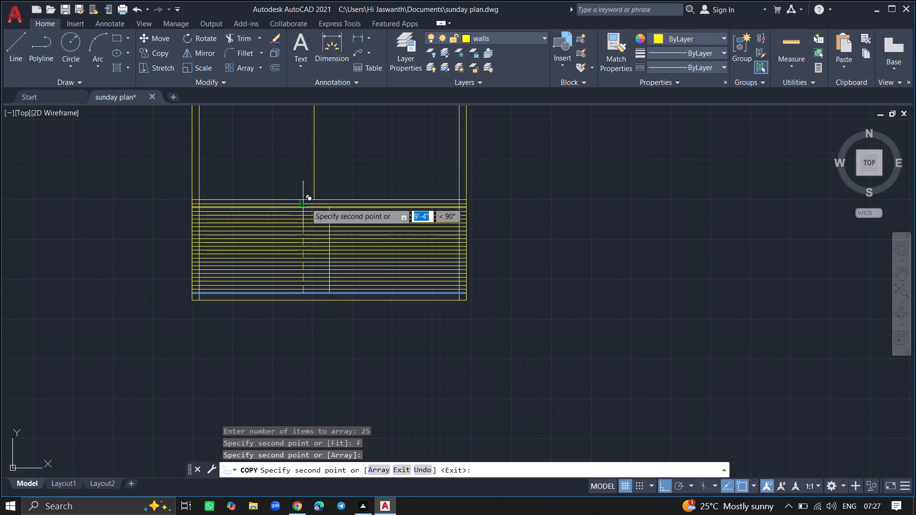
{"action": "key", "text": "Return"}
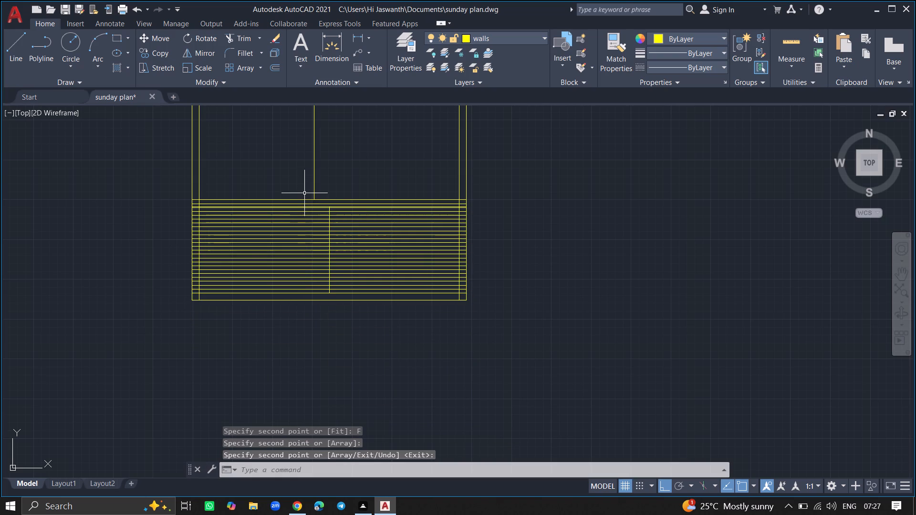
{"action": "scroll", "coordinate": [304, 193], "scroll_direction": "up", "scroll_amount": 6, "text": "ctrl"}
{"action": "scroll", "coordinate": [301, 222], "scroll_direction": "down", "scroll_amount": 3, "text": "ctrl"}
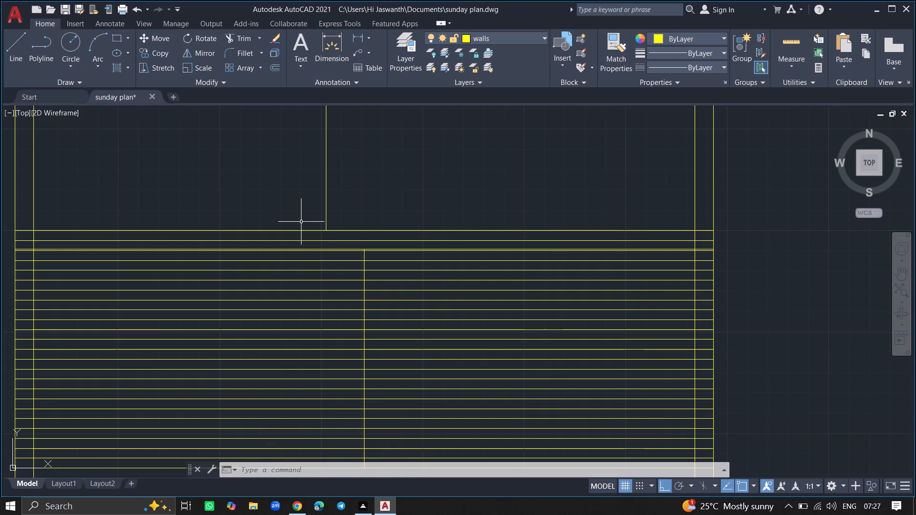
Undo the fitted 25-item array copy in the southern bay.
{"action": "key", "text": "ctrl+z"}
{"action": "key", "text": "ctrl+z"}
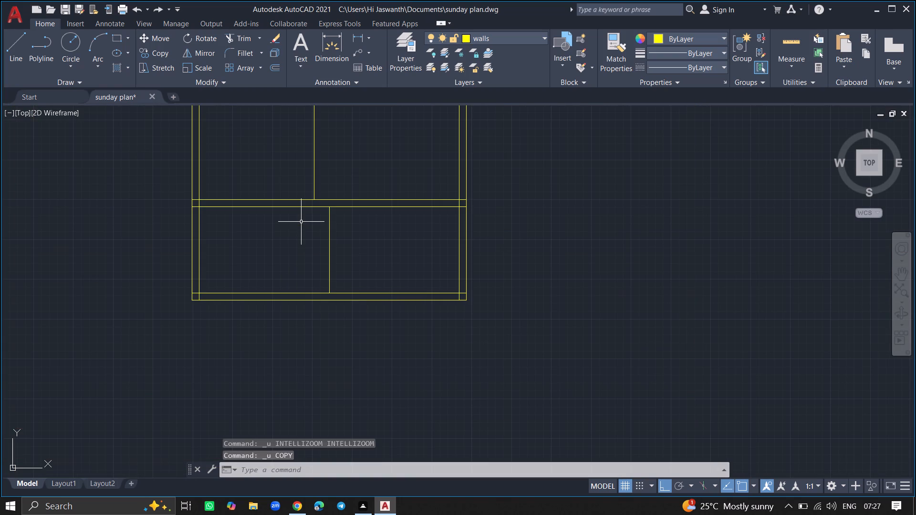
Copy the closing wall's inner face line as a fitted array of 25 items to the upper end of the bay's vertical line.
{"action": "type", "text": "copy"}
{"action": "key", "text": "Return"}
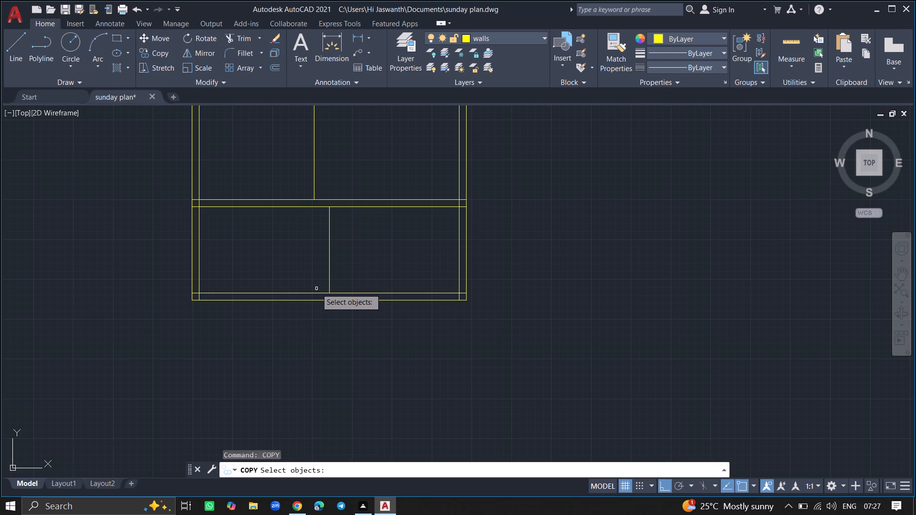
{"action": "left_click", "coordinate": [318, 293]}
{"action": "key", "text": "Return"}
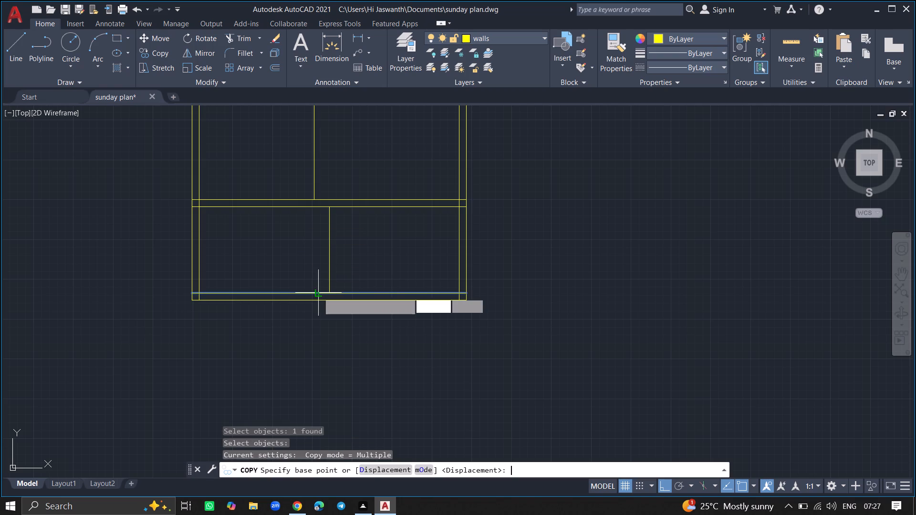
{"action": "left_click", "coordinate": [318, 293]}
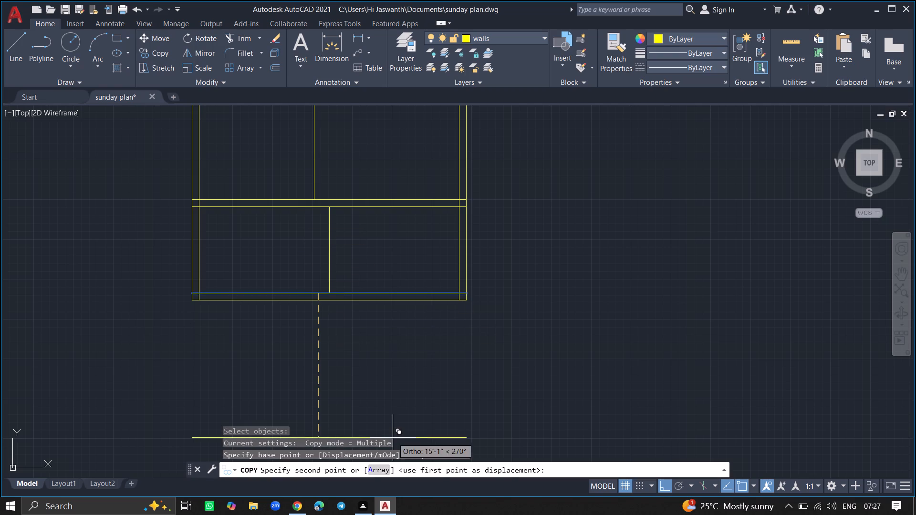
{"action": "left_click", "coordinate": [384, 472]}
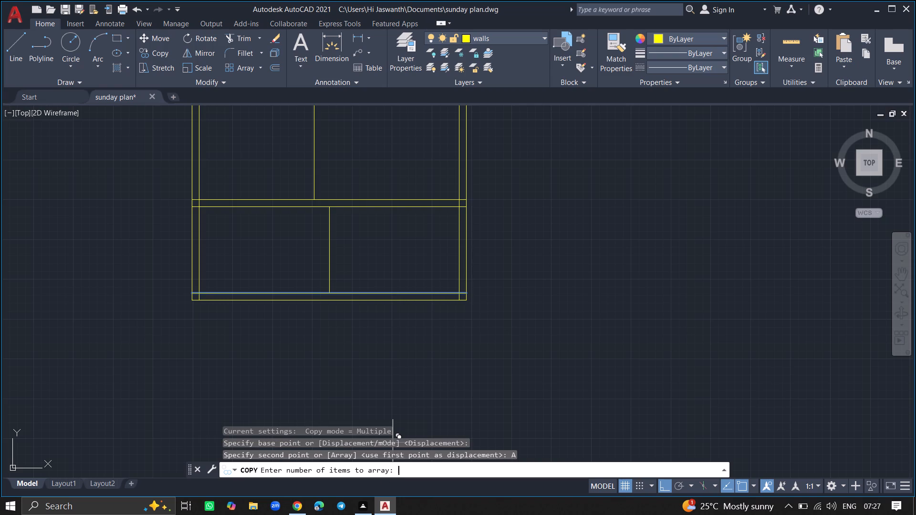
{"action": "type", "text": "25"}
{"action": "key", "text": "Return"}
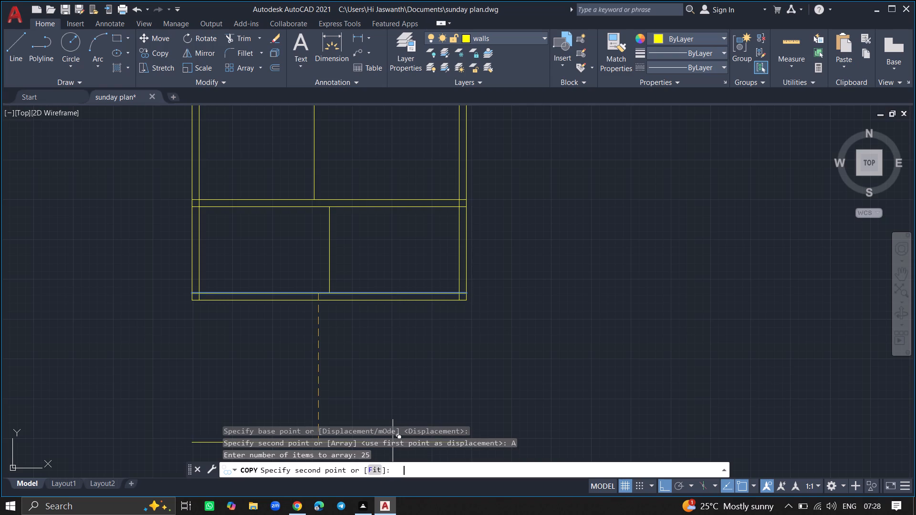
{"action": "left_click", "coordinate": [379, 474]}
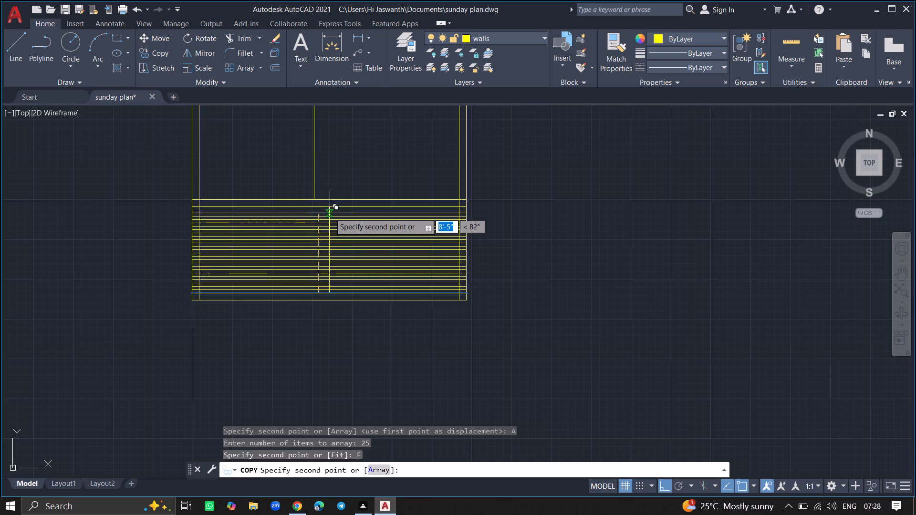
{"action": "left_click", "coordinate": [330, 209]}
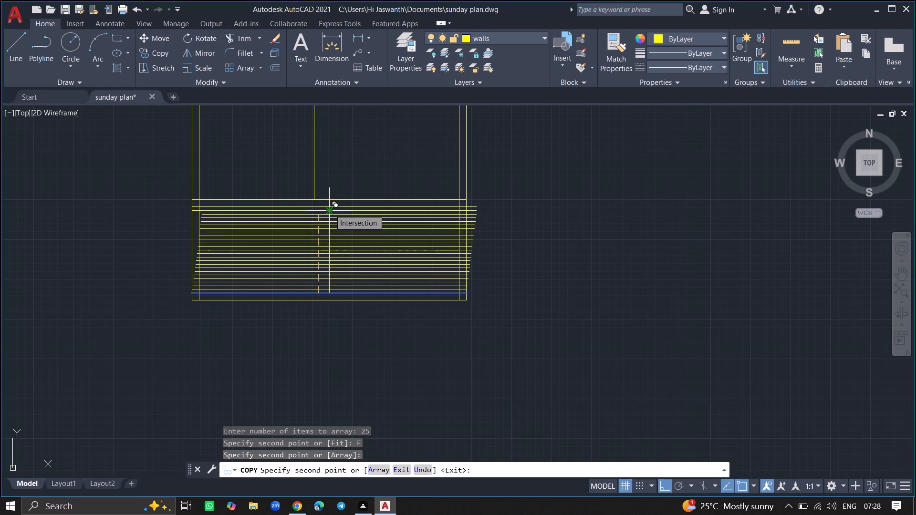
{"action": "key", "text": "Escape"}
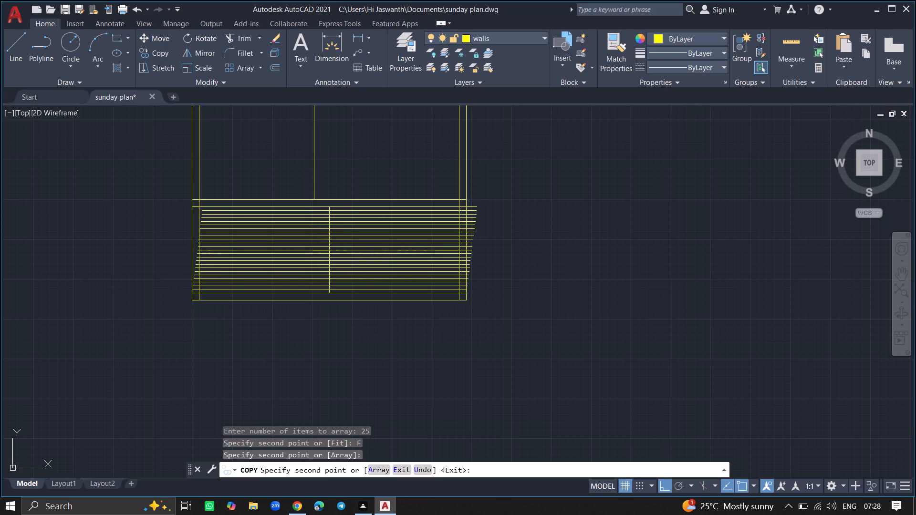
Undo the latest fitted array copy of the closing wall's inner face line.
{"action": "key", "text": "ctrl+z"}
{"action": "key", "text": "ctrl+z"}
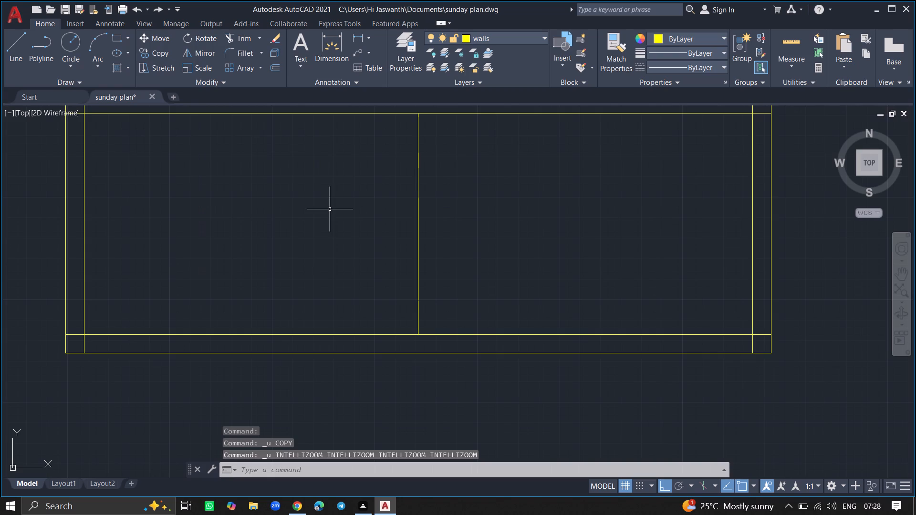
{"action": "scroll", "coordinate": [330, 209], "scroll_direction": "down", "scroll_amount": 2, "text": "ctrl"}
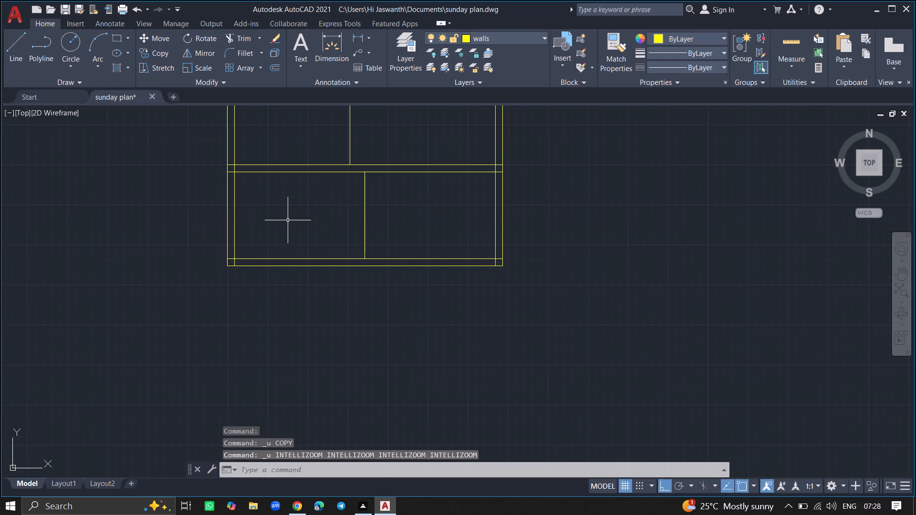
Draw a line about 13'-7" long on the closing wall's inner face, from the west wall to the bay's vertical line.
{"action": "key", "text": "l"}
{"action": "key", "text": "Return"}
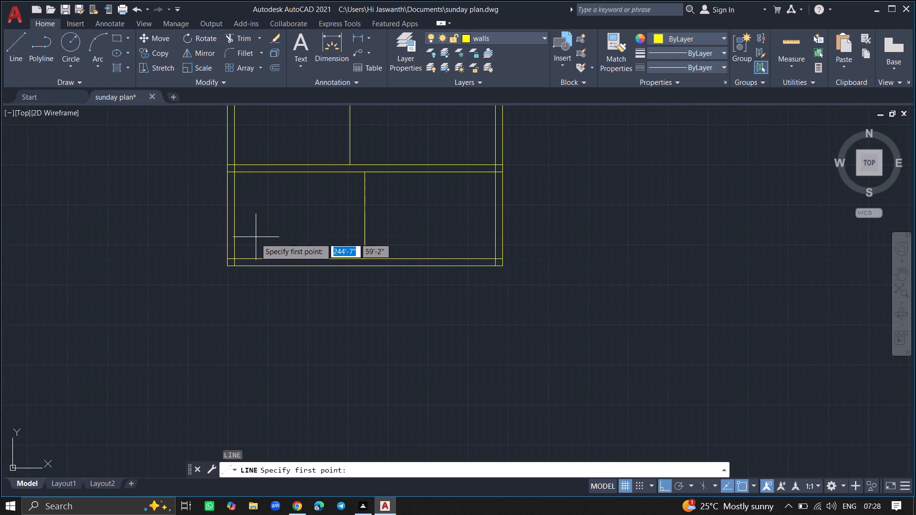
{"action": "left_click", "coordinate": [236, 256]}
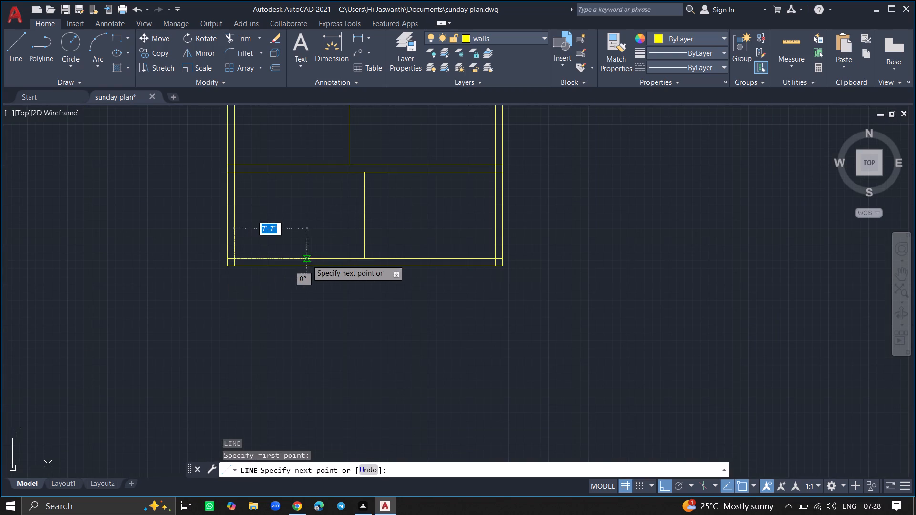
{"action": "left_click", "coordinate": [364, 258]}
{"action": "key", "text": "Return"}
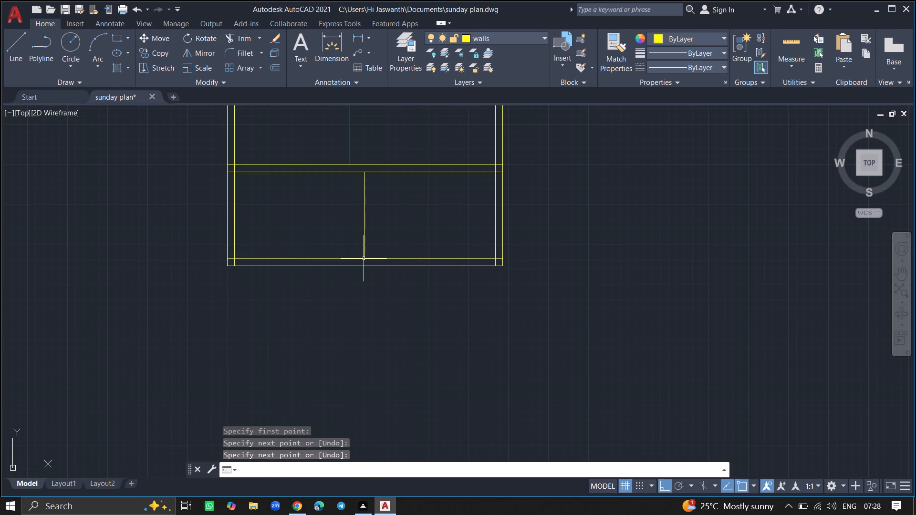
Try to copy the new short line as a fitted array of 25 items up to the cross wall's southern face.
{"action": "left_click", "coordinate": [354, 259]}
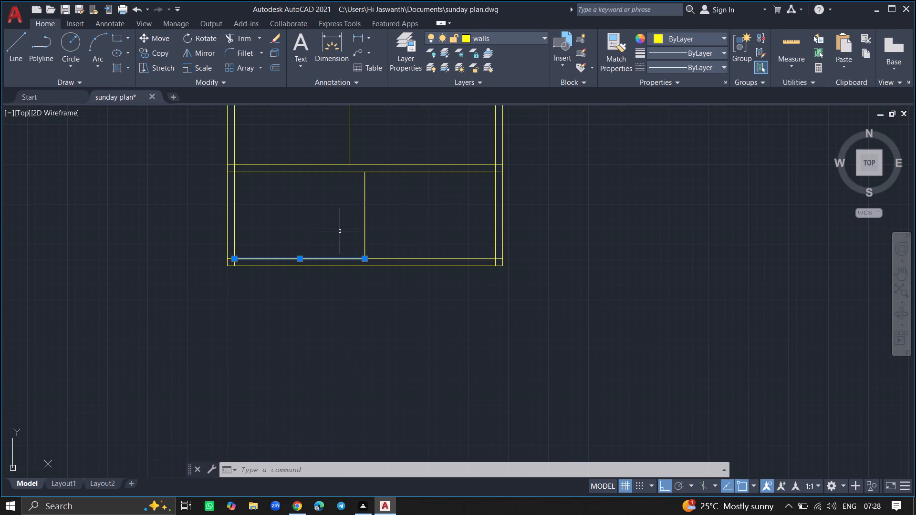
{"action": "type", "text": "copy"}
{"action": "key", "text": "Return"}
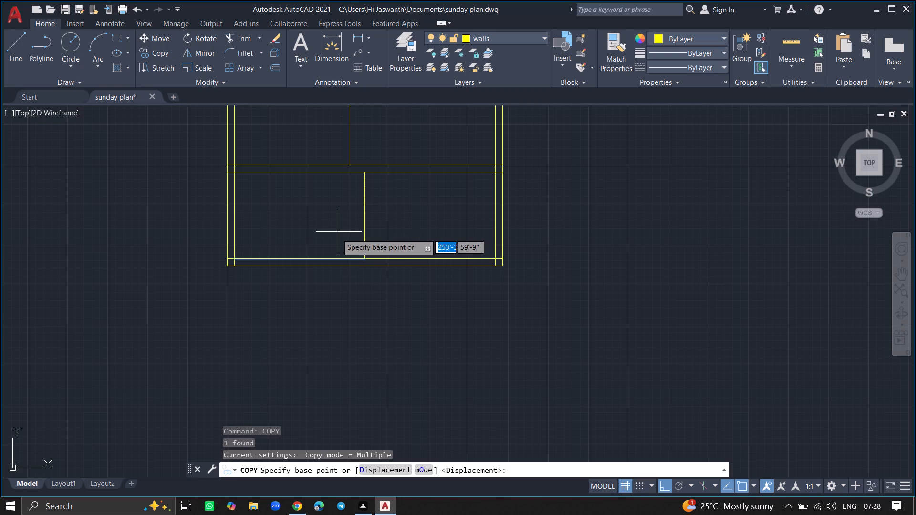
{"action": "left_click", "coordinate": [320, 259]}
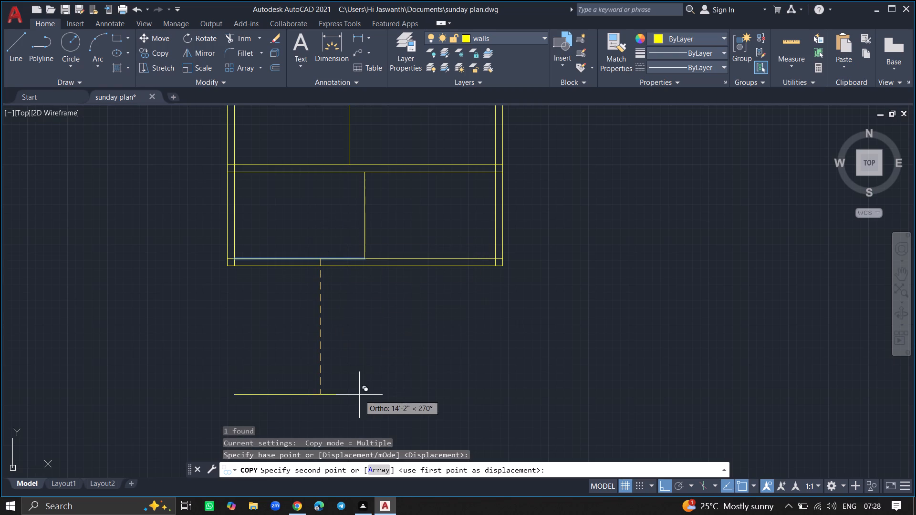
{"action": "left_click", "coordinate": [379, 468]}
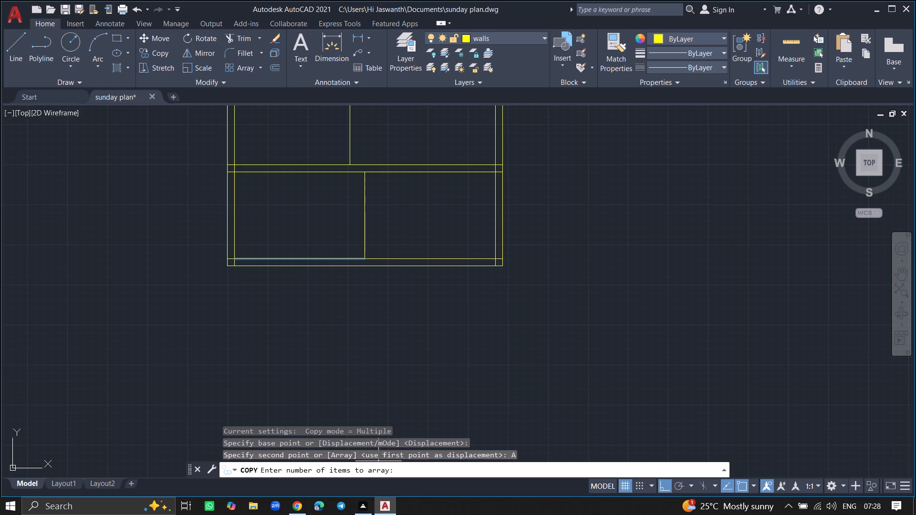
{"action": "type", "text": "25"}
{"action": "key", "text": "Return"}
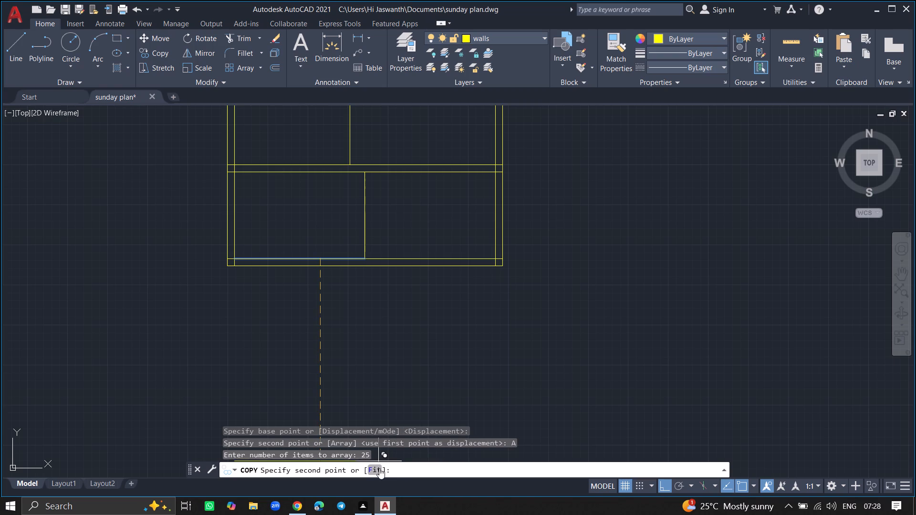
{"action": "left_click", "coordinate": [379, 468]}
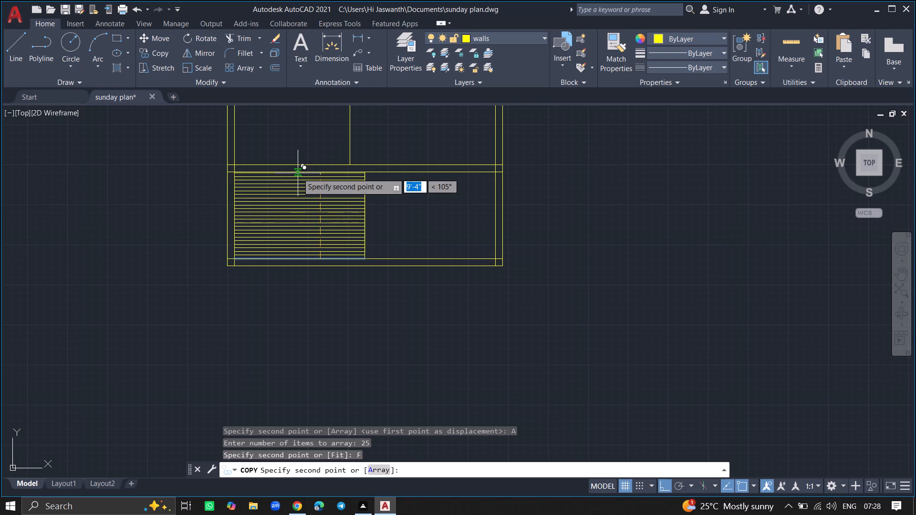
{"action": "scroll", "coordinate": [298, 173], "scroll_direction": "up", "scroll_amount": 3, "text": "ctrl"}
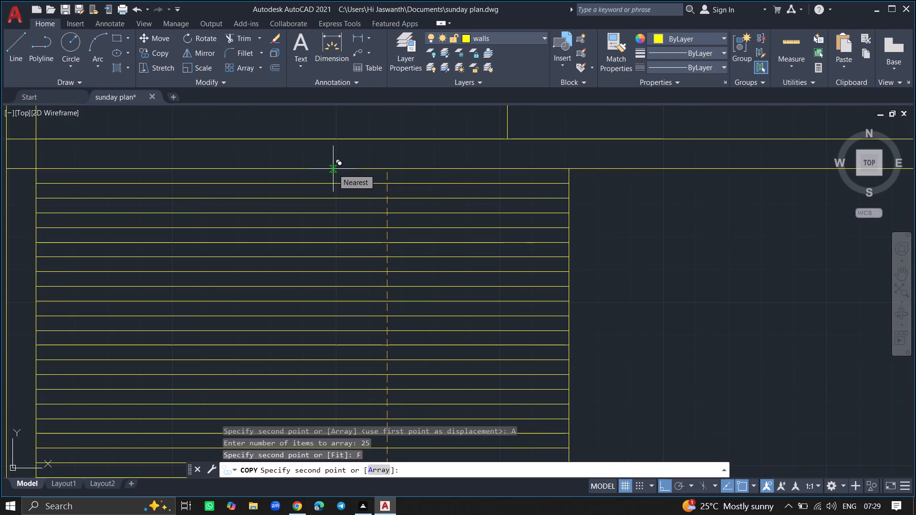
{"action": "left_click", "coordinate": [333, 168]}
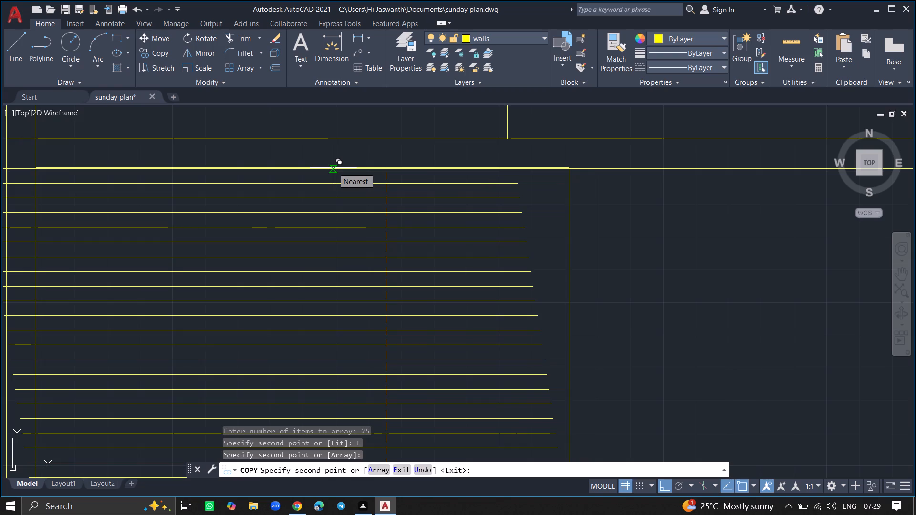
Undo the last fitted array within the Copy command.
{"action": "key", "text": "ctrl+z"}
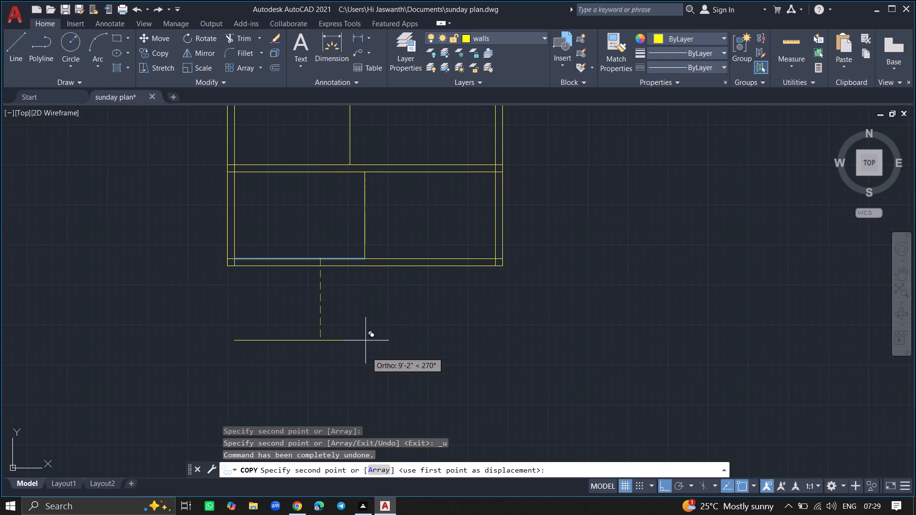
Copy the short line as a fitted array of 25 items straight north, spanning about 9'-4" in the western half of the bay.
{"action": "left_click", "coordinate": [383, 470]}
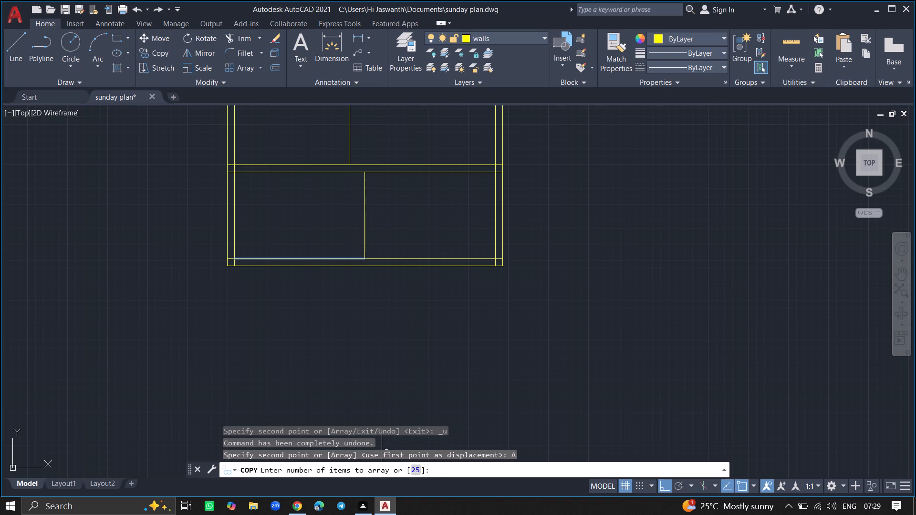
{"action": "type", "text": "25"}
{"action": "key", "text": "Return"}
{"action": "left_click", "coordinate": [371, 468]}
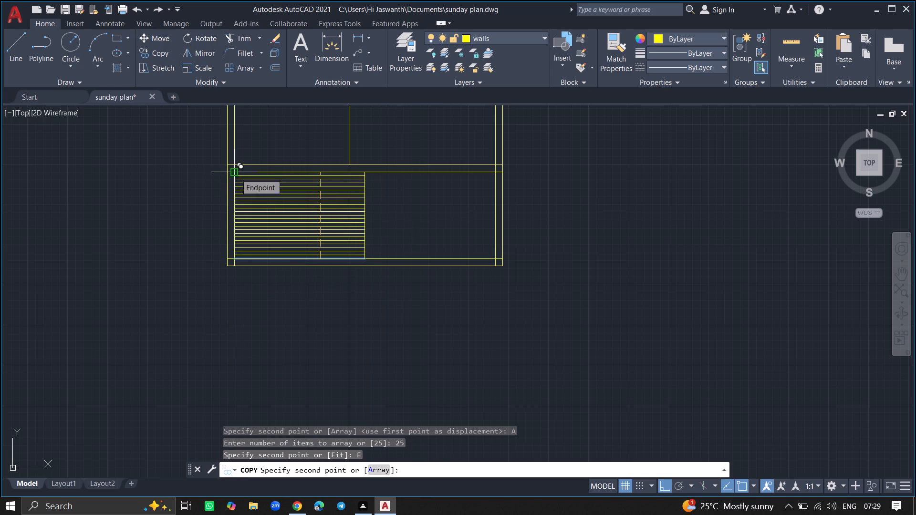
{"action": "left_click", "coordinate": [324, 168]}
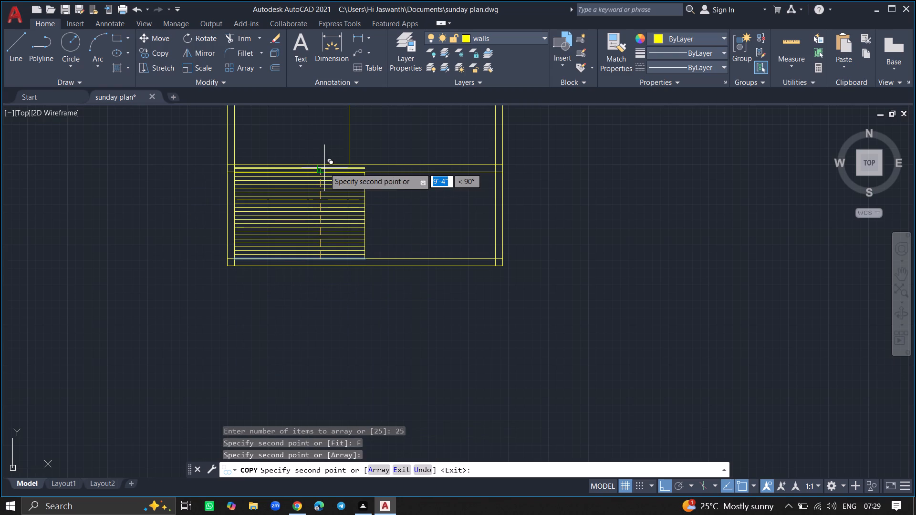
{"action": "key", "text": "Return"}
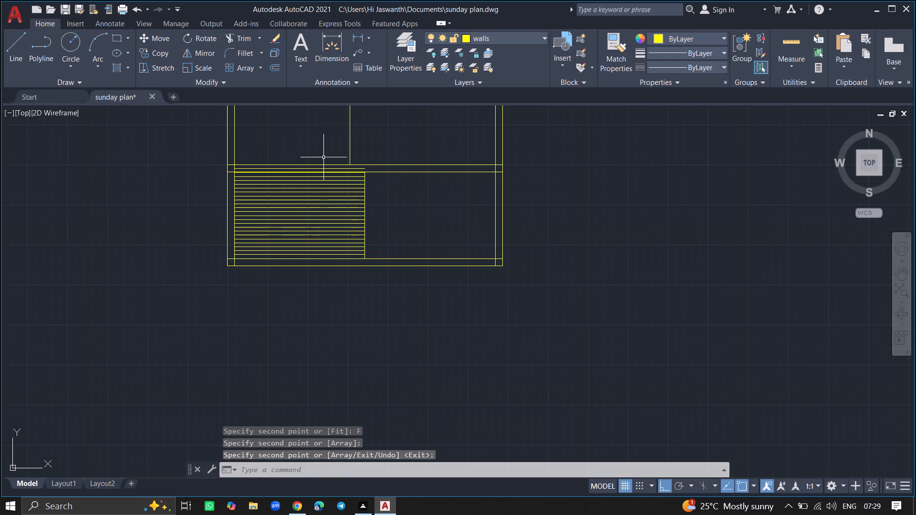
Erase the northernmost arrayed line that lies inside the cross wall's thickness.
{"action": "scroll", "coordinate": [323, 157], "scroll_direction": "up", "scroll_amount": 3, "text": "ctrl"}
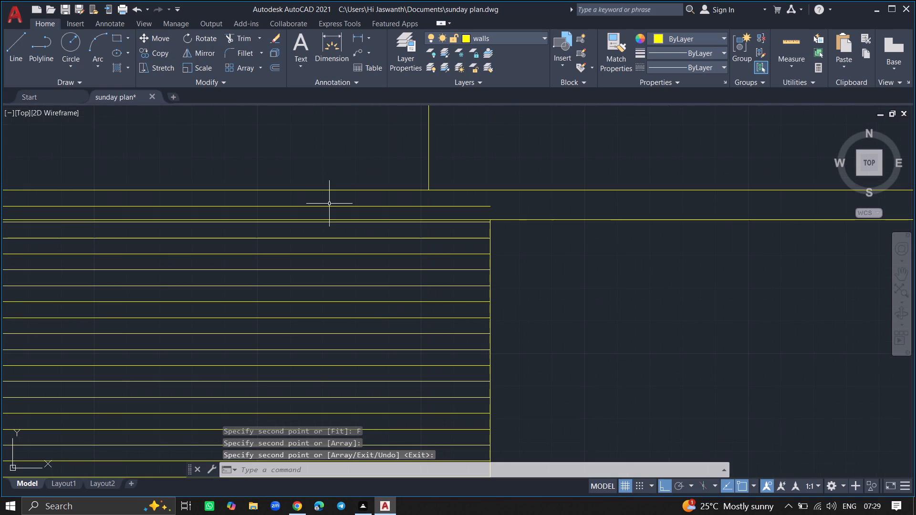
{"action": "left_click", "coordinate": [330, 206]}
{"action": "key", "text": "Delete"}
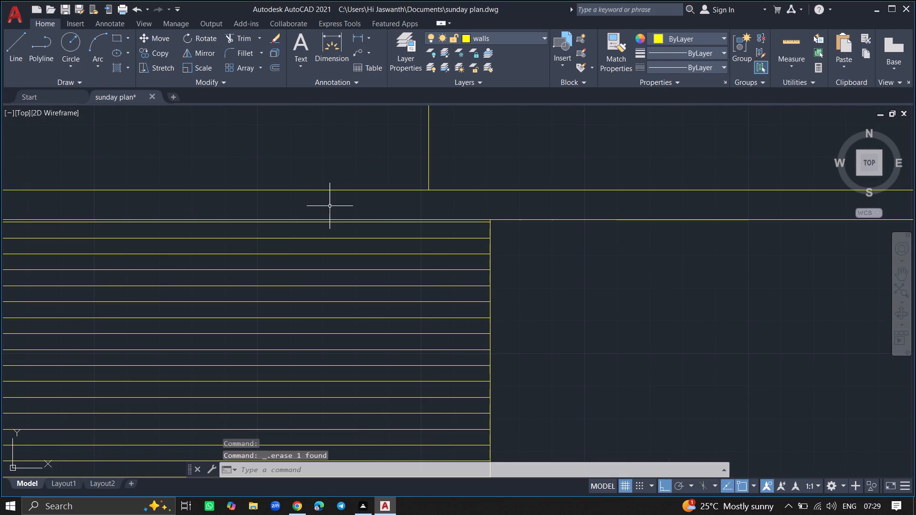
Hatch the eastern half of the southern bay with the CROSS pattern.
{"action": "scroll", "coordinate": [330, 206], "scroll_direction": "down", "scroll_amount": 3, "text": "ctrl"}
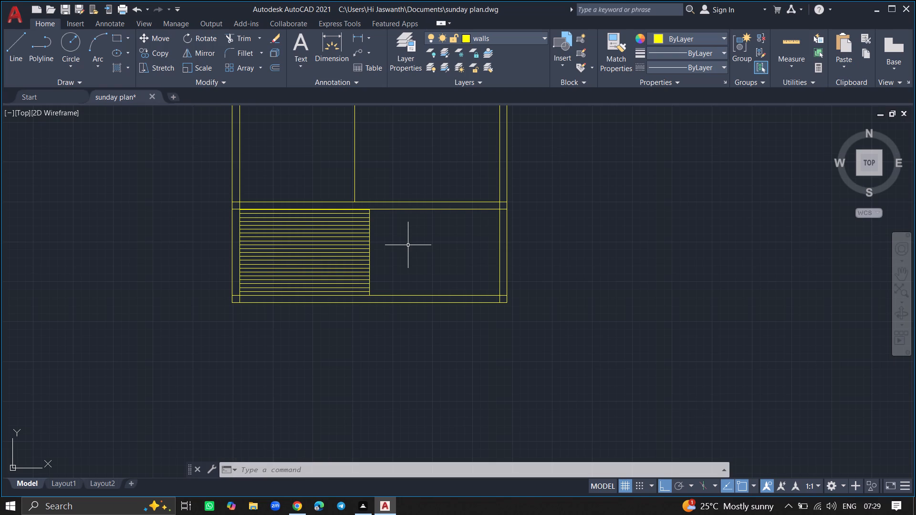
{"action": "left_click", "coordinate": [119, 72]}
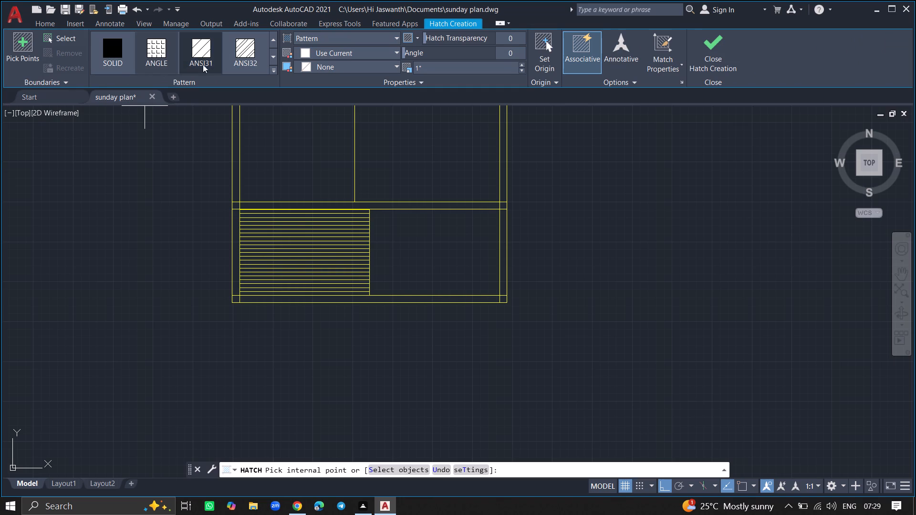
{"action": "left_click", "coordinate": [271, 55]}
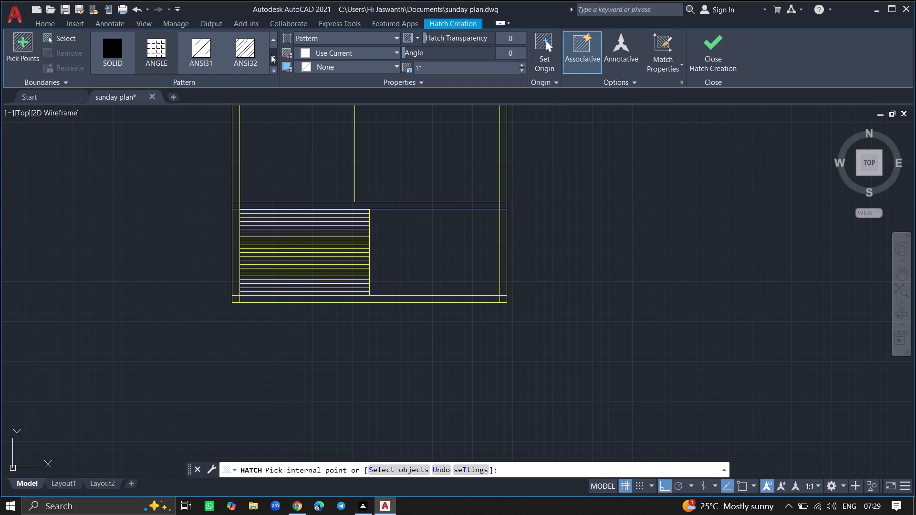
{"action": "left_click", "coordinate": [271, 55]}
{"action": "left_click", "coordinate": [271, 55]}
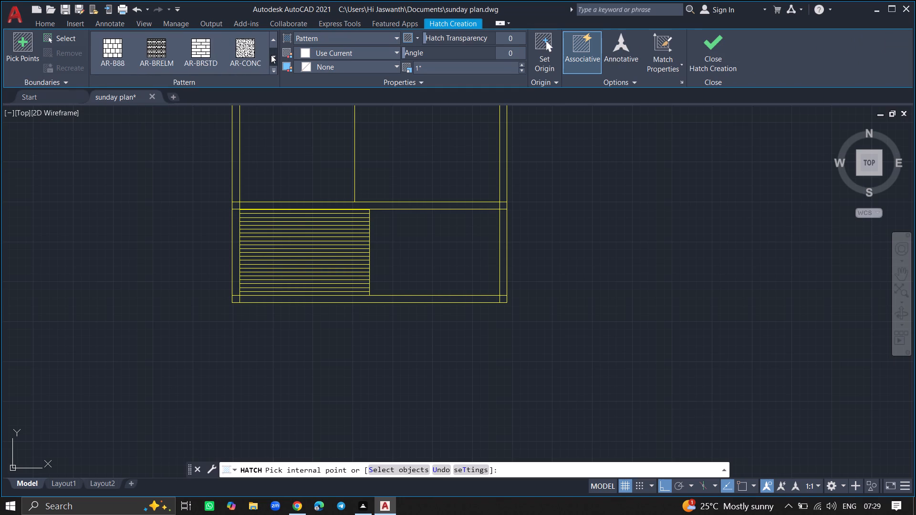
{"action": "left_click", "coordinate": [271, 55]}
{"action": "left_click", "coordinate": [271, 55]}
{"action": "left_click", "coordinate": [271, 55]}
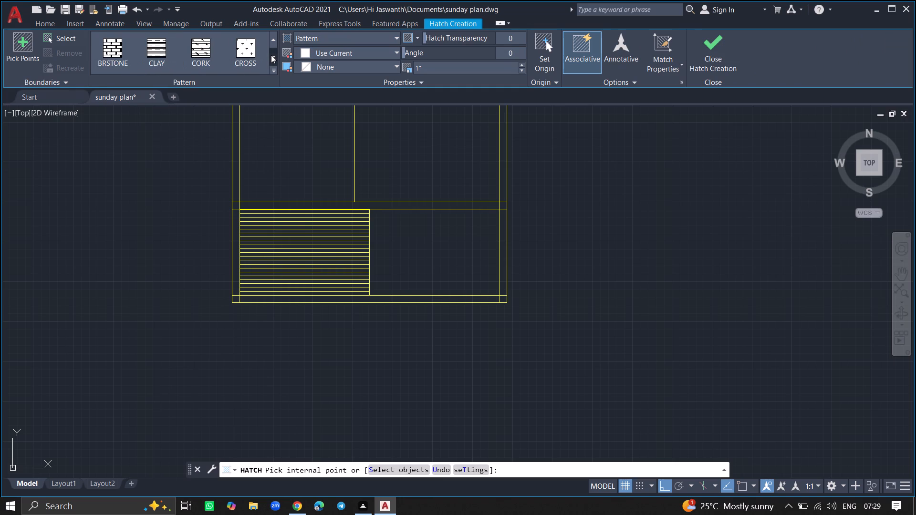
{"action": "left_click", "coordinate": [271, 55]}
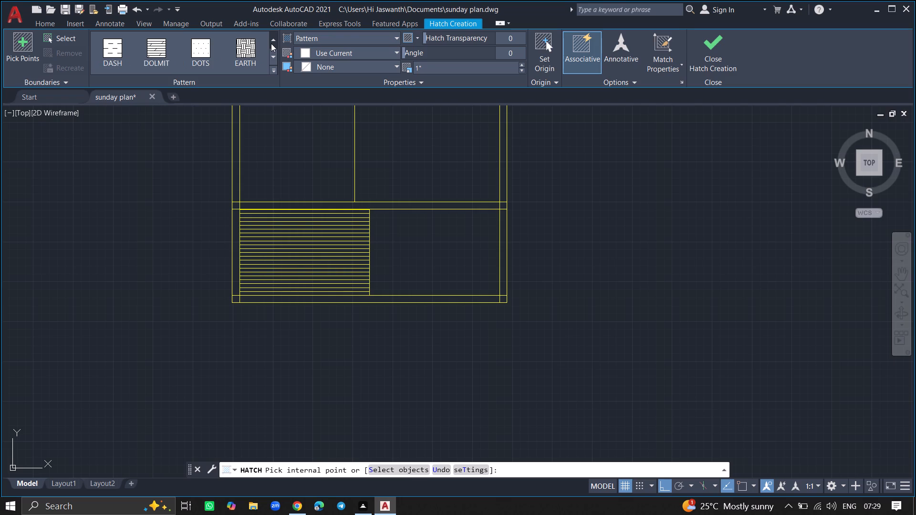
{"action": "left_click", "coordinate": [271, 43]}
{"action": "left_click", "coordinate": [245, 56]}
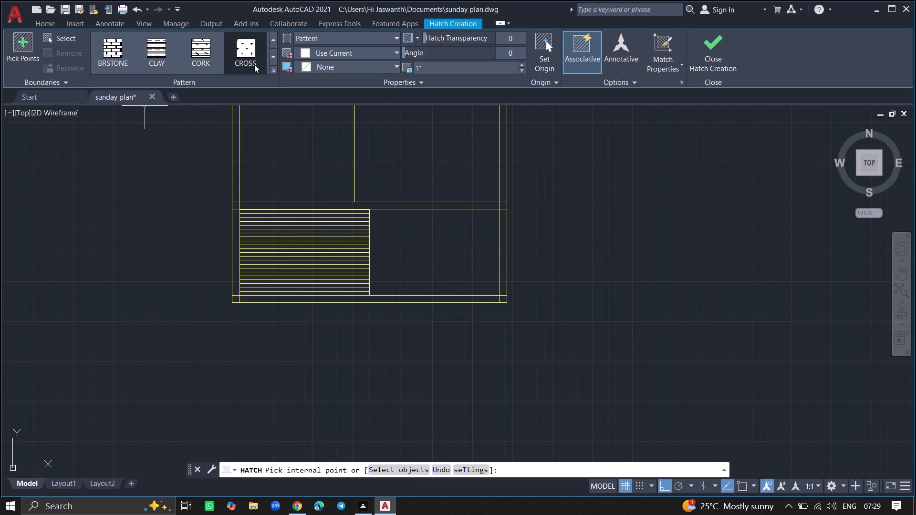
{"action": "left_click", "coordinate": [419, 238]}
{"action": "left_click", "coordinate": [419, 238]}
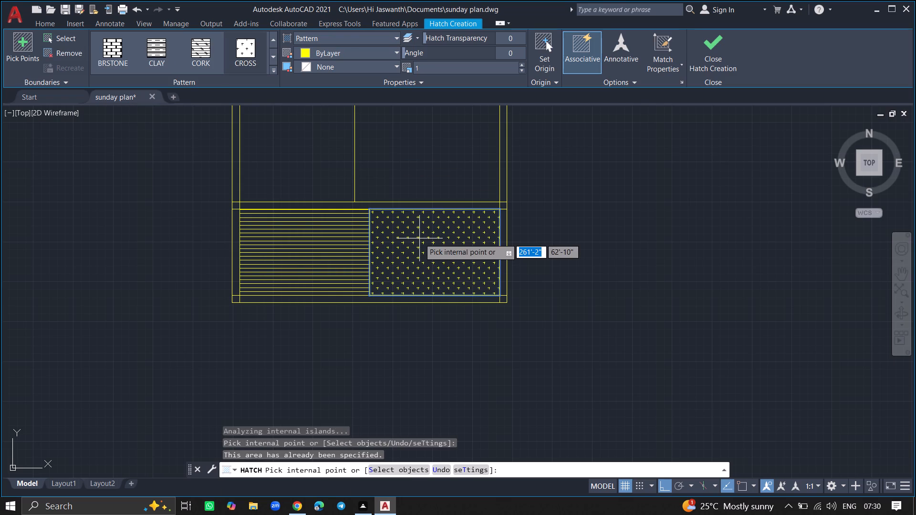
{"action": "key", "text": "Return"}
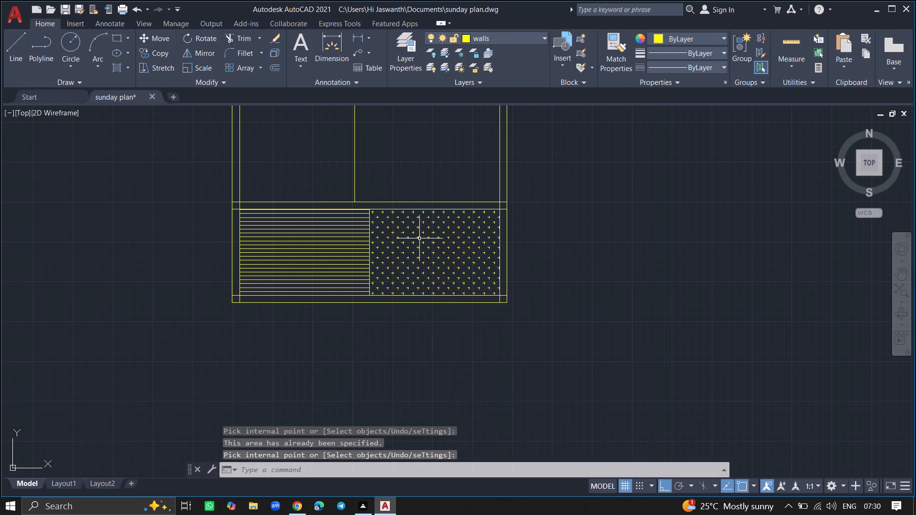
Make the doors layer current in the layer properties.
{"action": "scroll", "coordinate": [419, 238], "scroll_direction": "down", "scroll_amount": 2, "text": "ctrl"}
{"action": "scroll", "coordinate": [345, 206], "scroll_direction": "down", "scroll_amount": 1, "text": "ctrl"}
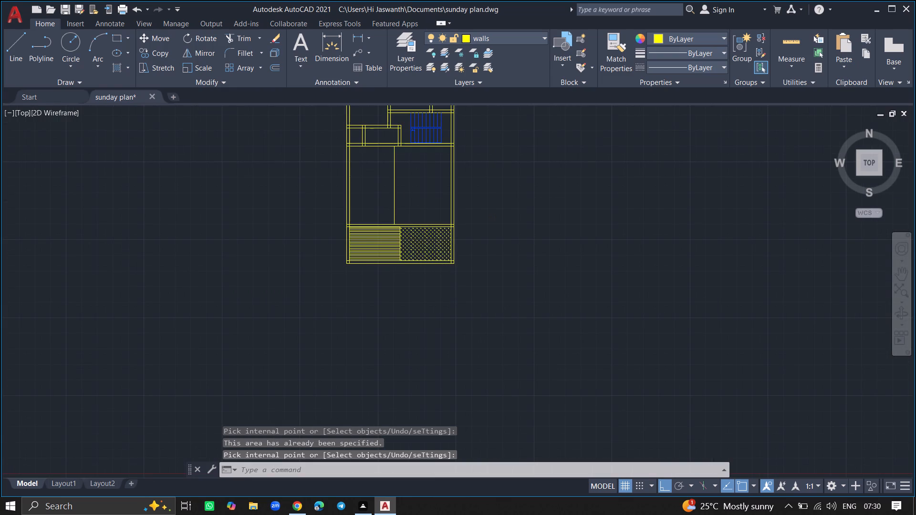
{"action": "scroll", "coordinate": [353, 159], "scroll_direction": "down", "scroll_amount": 1, "text": "ctrl"}
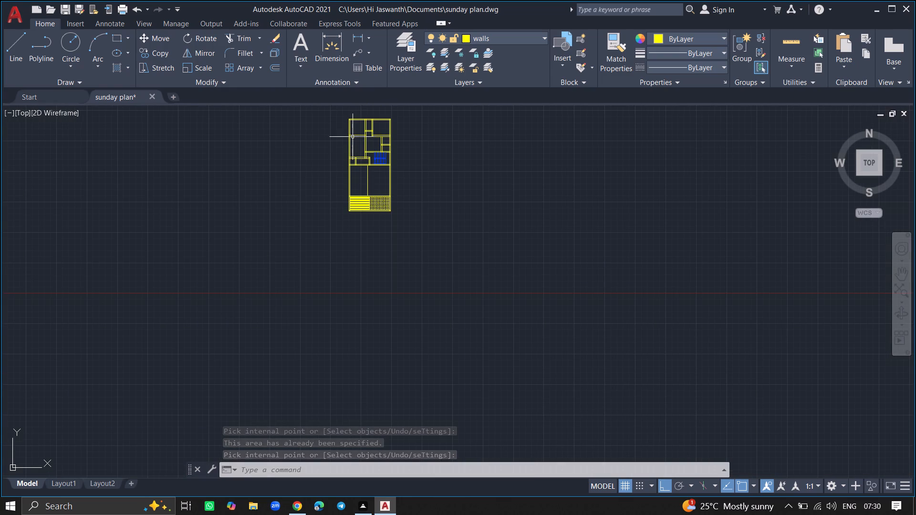
{"action": "scroll", "coordinate": [354, 116], "scroll_direction": "up", "scroll_amount": 3, "text": "ctrl"}
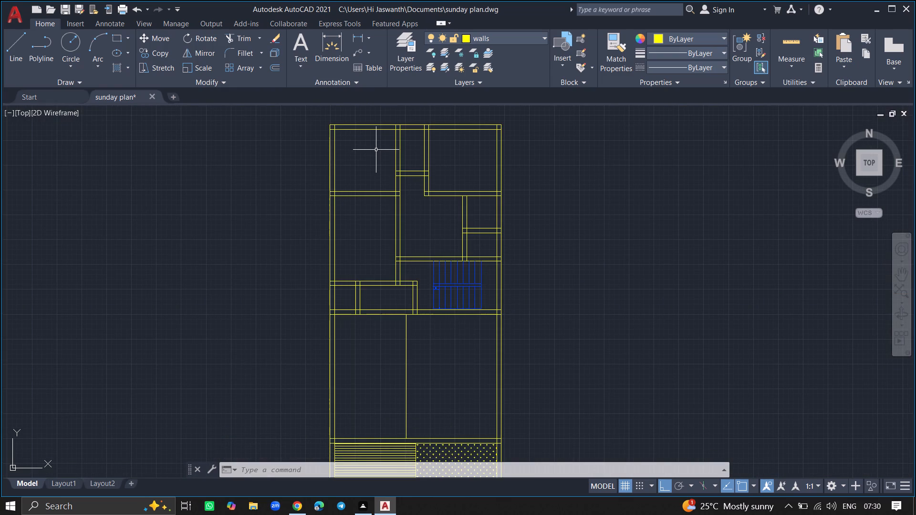
{"action": "left_click", "coordinate": [405, 60]}
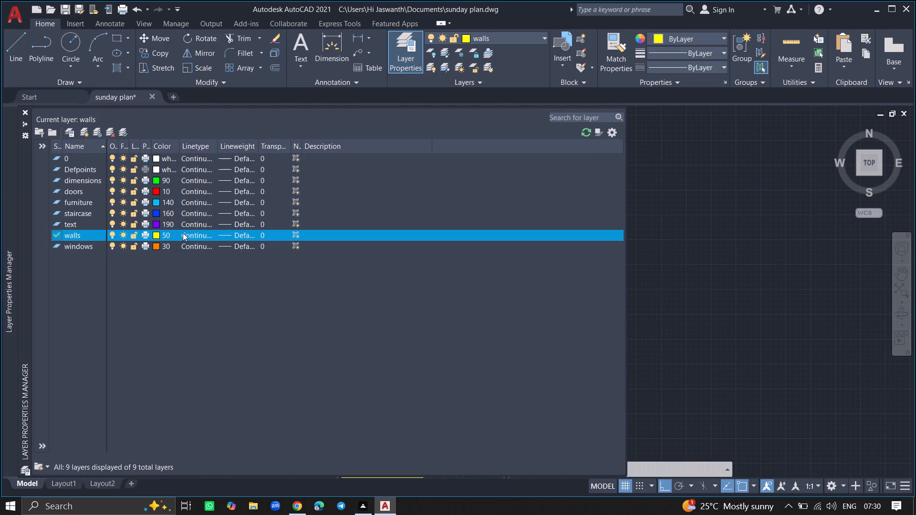
{"action": "double_click", "coordinate": [83, 194]}
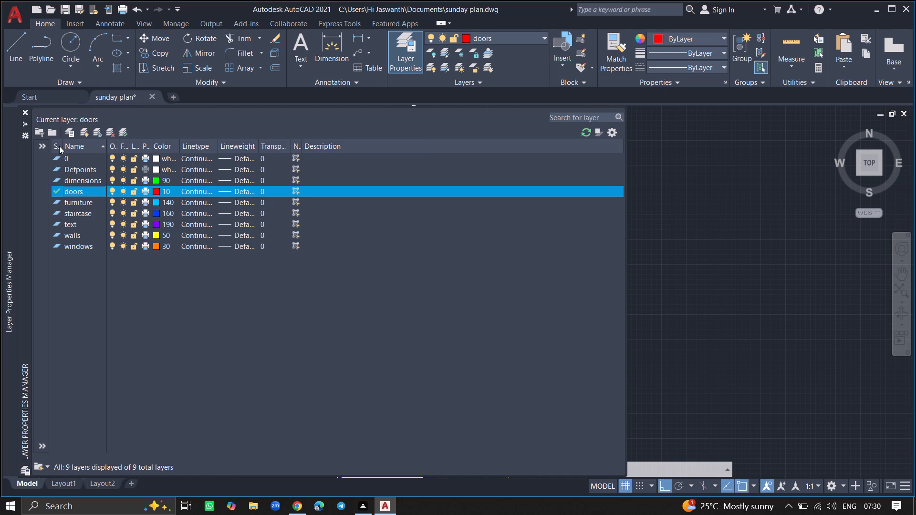
{"action": "left_click", "coordinate": [25, 111]}
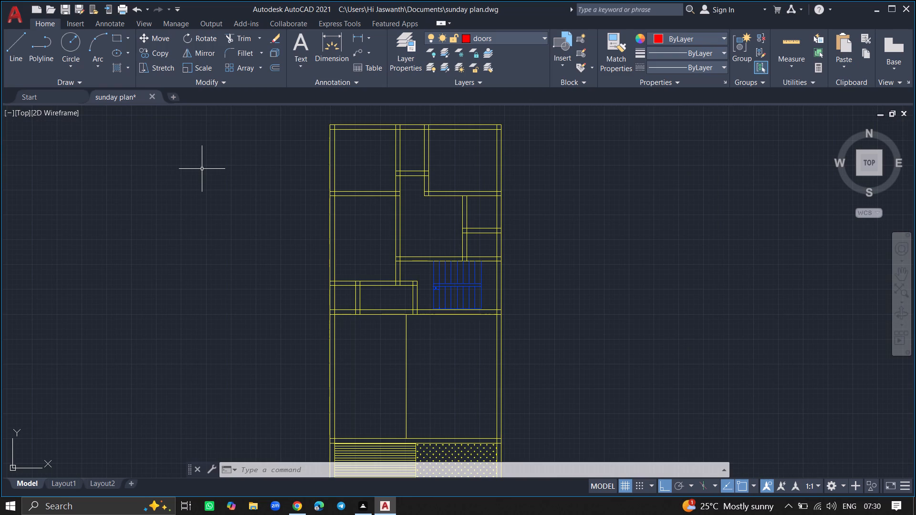
Insert the Door - Imperial block from the architectural tool palette in the empty space just east of the plan.
{"action": "key", "text": "3"}
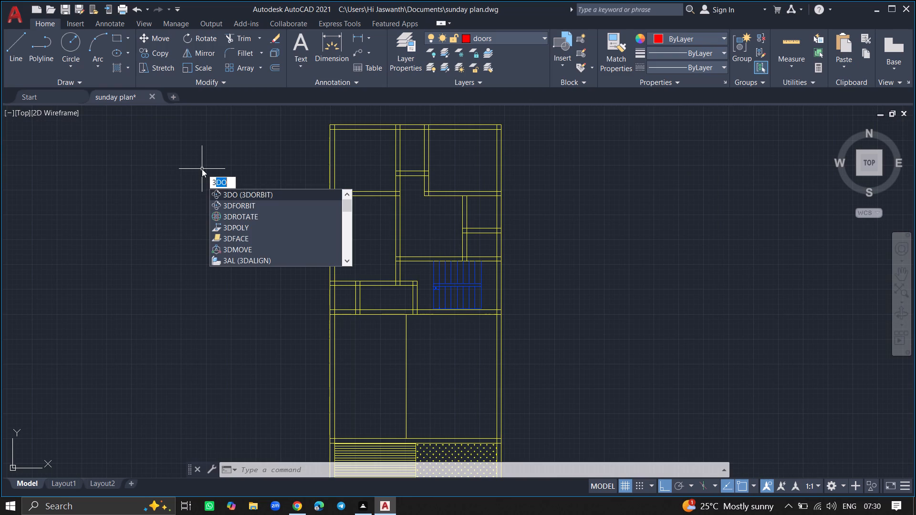
{"action": "key", "text": "Escape"}
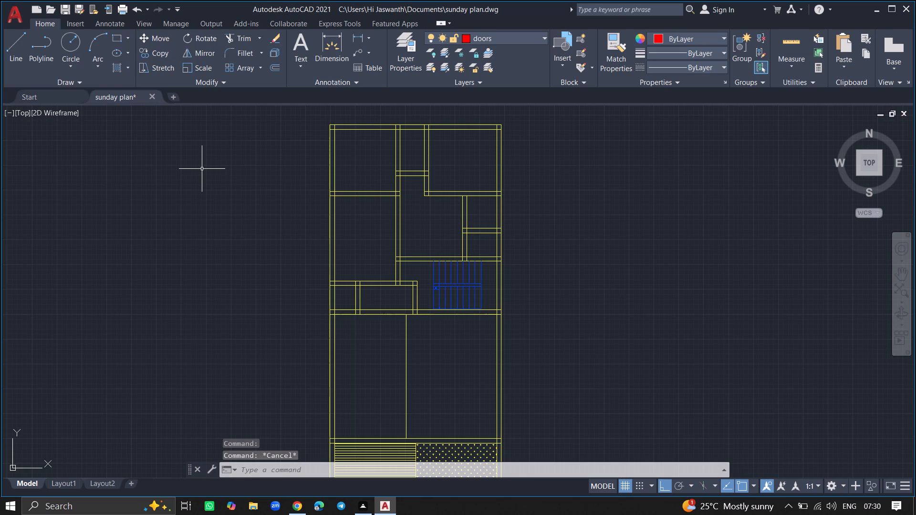
{"action": "key", "text": "ctrl+3"}
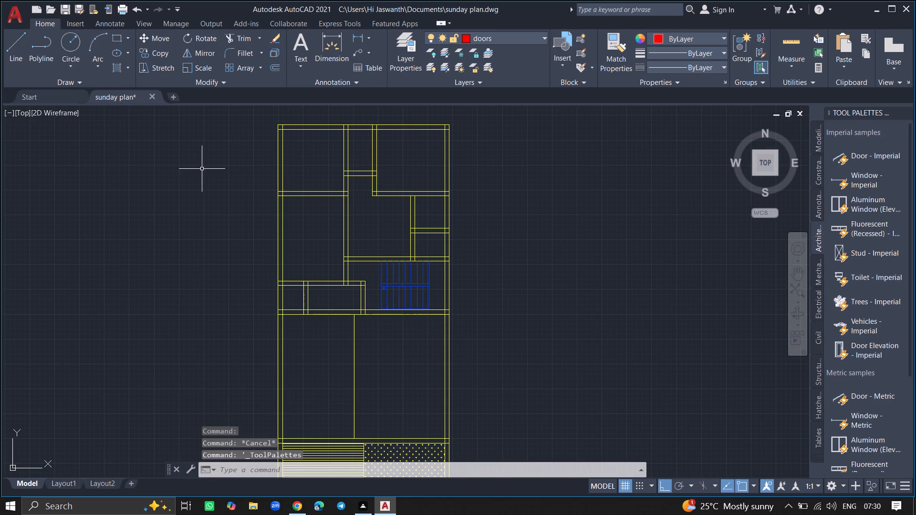
{"action": "left_click", "coordinate": [843, 154]}
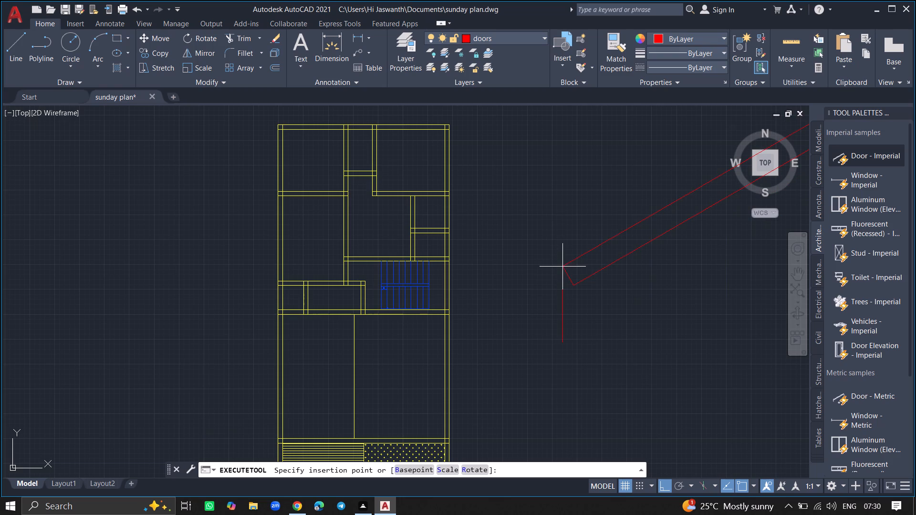
{"action": "left_click", "coordinate": [524, 290]}
Set the inserted door block's opening angle to Open 90º.
{"action": "scroll", "coordinate": [524, 290], "scroll_direction": "down", "scroll_amount": 4, "text": "ctrl"}
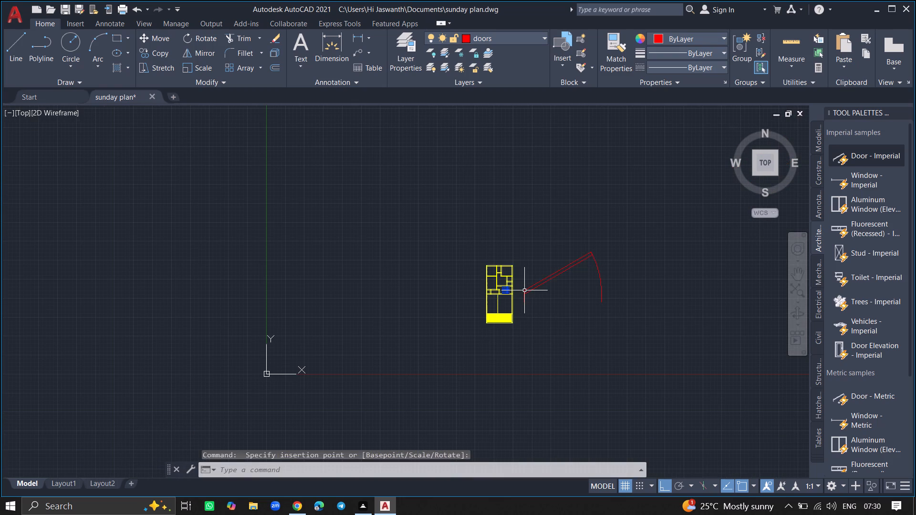
{"action": "left_click", "coordinate": [524, 290]}
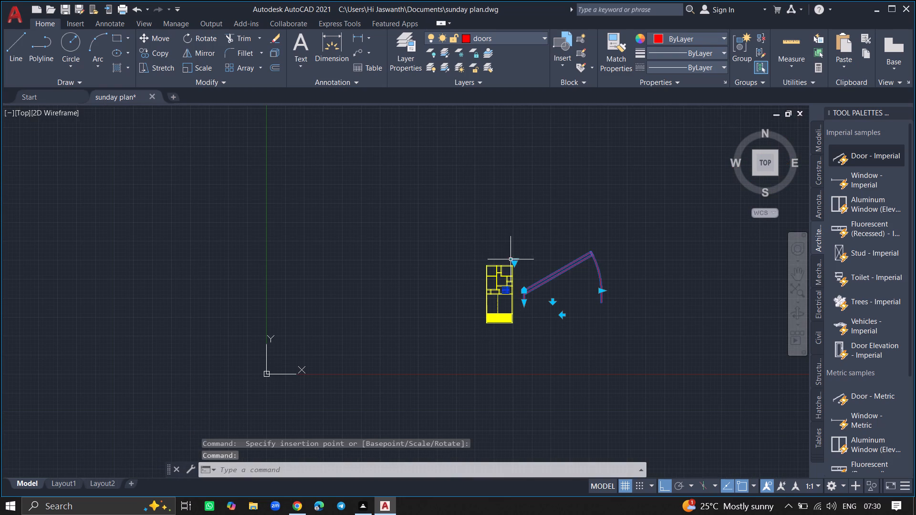
{"action": "left_click", "coordinate": [512, 262]}
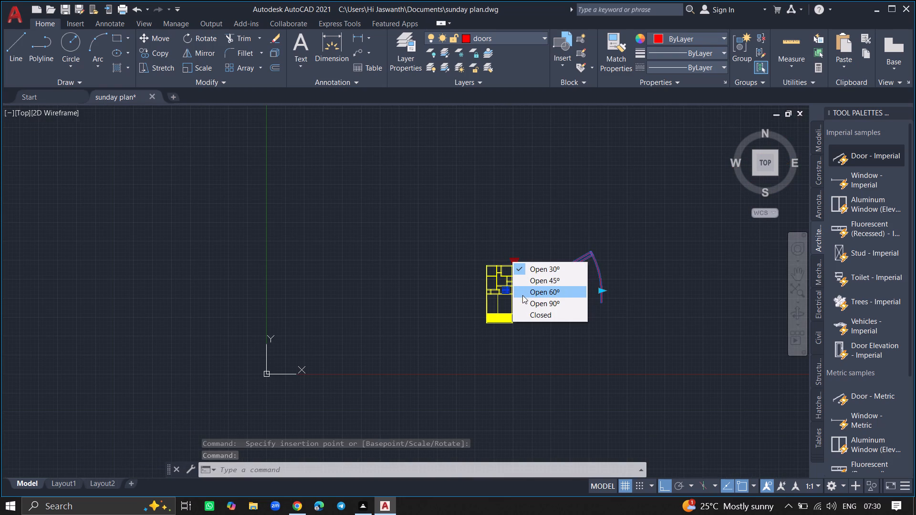
{"action": "left_click", "coordinate": [524, 300]}
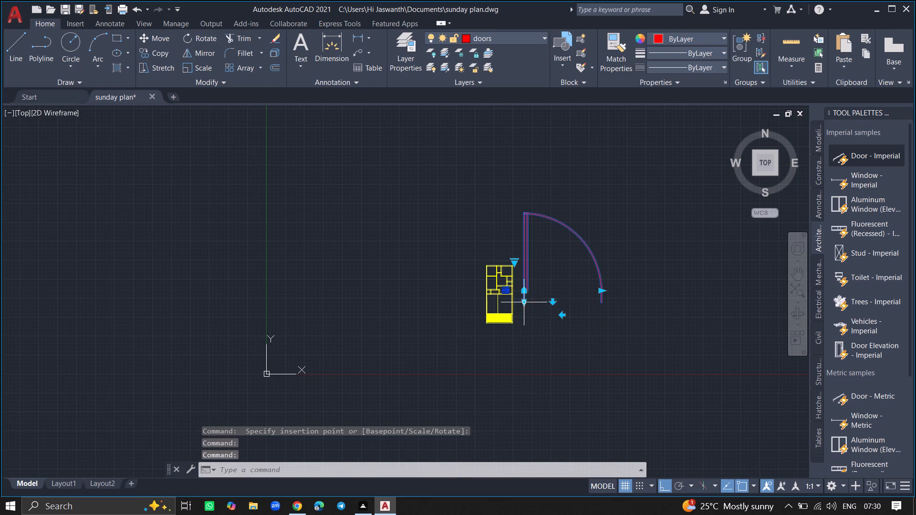
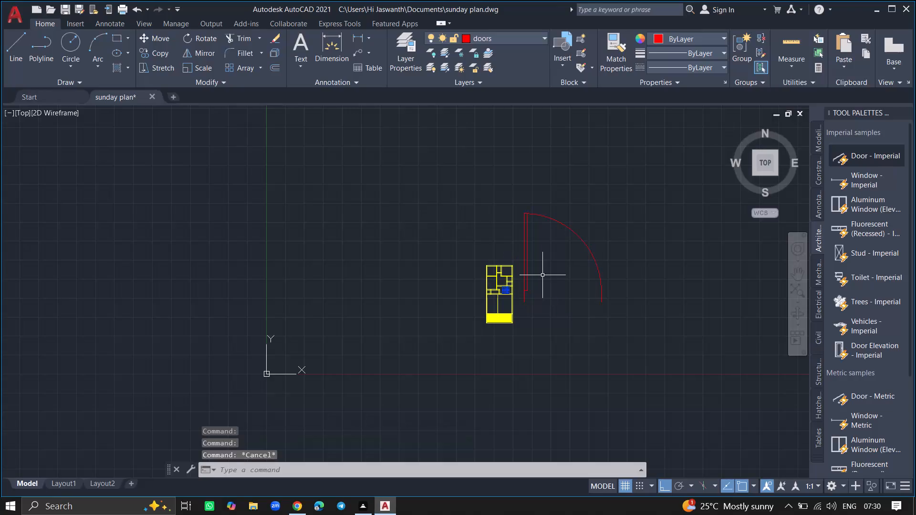
Scale the oversized door block down freehand, from a base point on its leaf, to roughly doorway size relative to the plan.
{"action": "scroll", "coordinate": [542, 275], "scroll_direction": "up", "scroll_amount": 1, "text": "ctrl"}
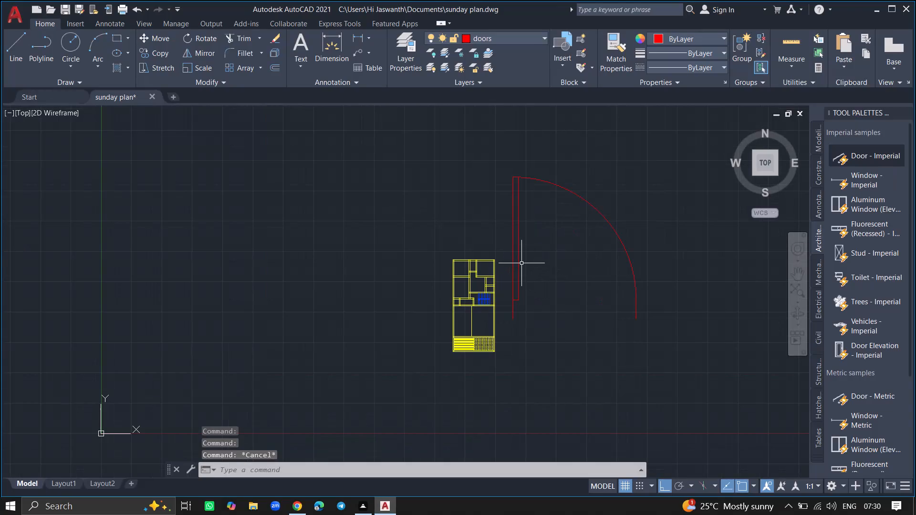
{"action": "left_click", "coordinate": [520, 263]}
{"action": "type", "text": "sc"}
{"action": "key", "text": "Return"}
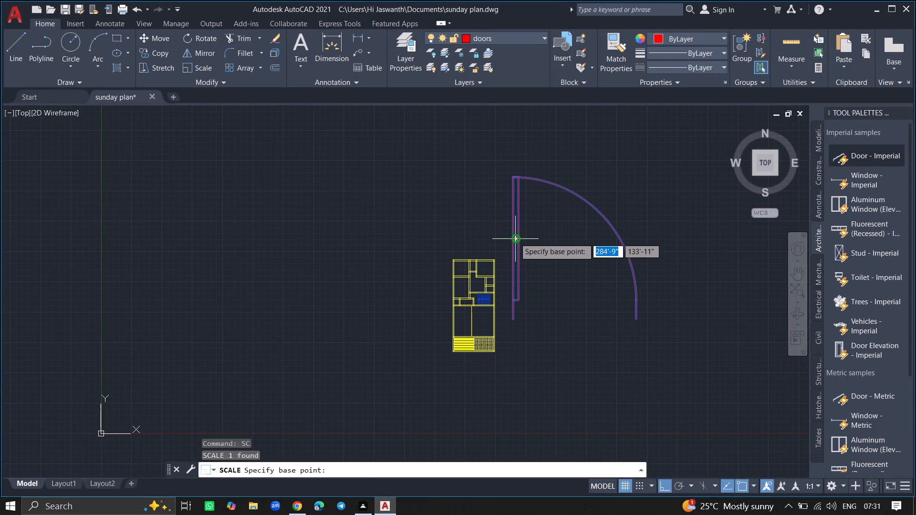
{"action": "left_click", "coordinate": [514, 238]}
{"action": "scroll", "coordinate": [516, 221], "scroll_direction": "up", "scroll_amount": 3, "text": "ctrl"}
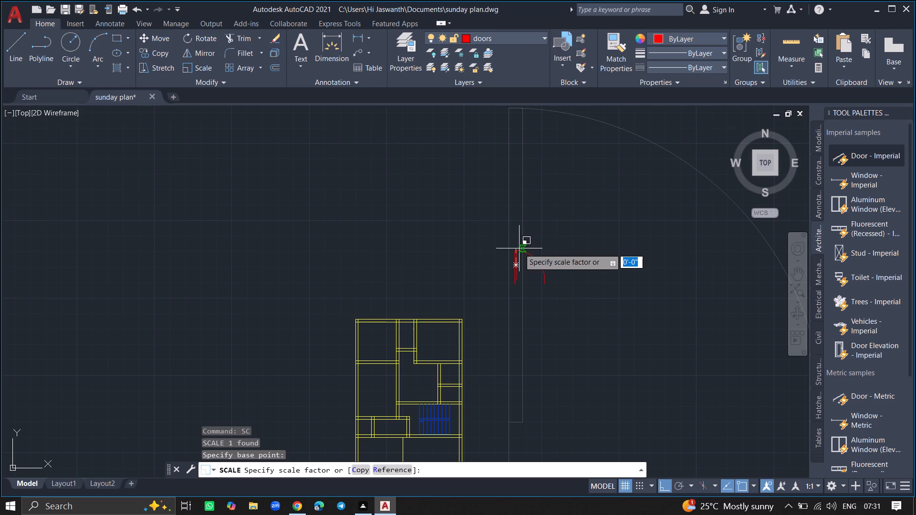
{"action": "scroll", "coordinate": [519, 248], "scroll_direction": "up", "scroll_amount": 1, "text": "ctrl"}
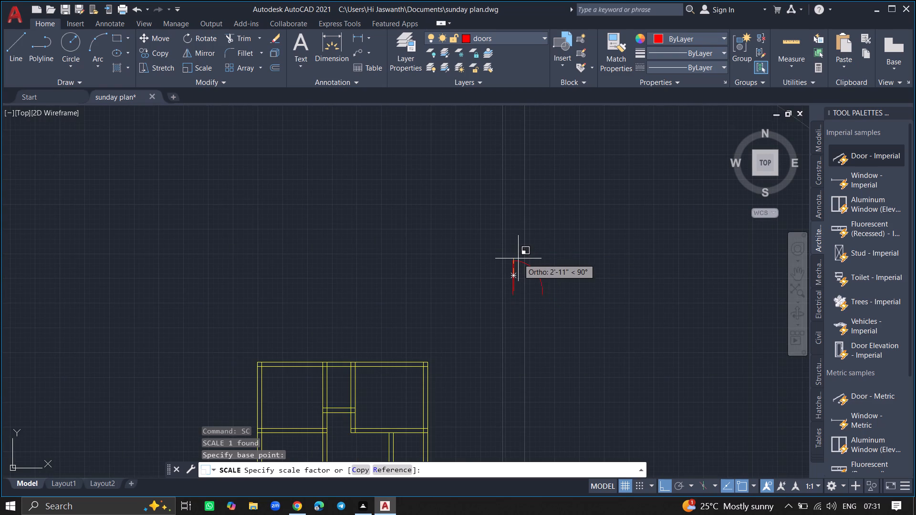
{"action": "left_click", "coordinate": [517, 265]}
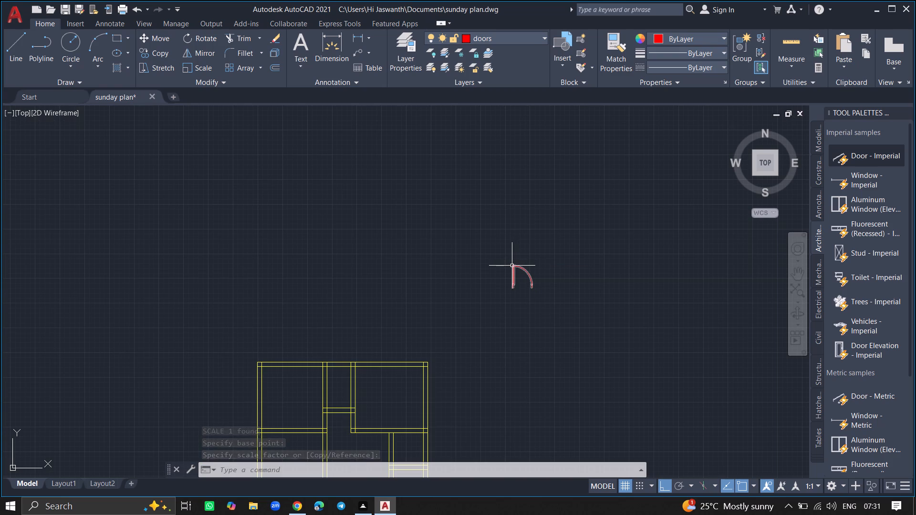
Move the door block about 44'-0" with Ortho off, from its leaf's upper end onto the northwest room's south wall.
{"action": "left_click", "coordinate": [512, 266]}
{"action": "key", "text": "c"}
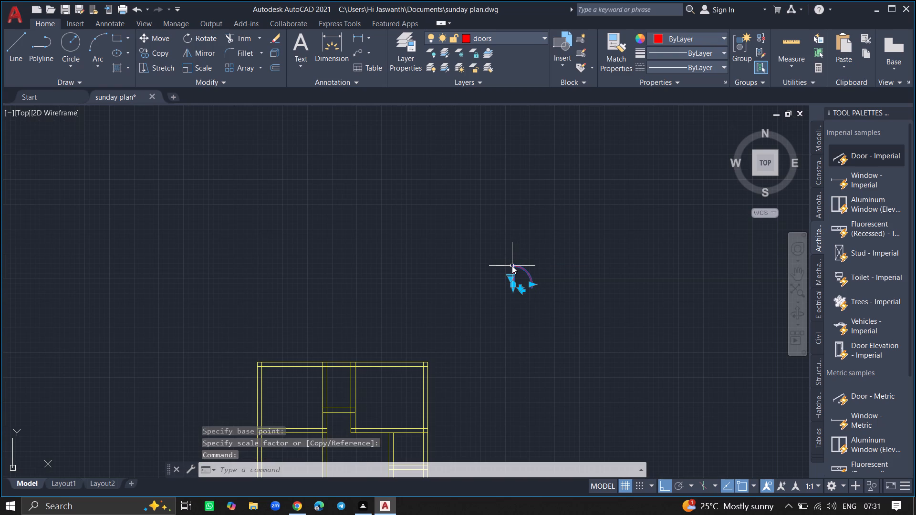
{"action": "key", "text": "BackSpace"}
{"action": "type", "text": "move"}
{"action": "key", "text": "Return"}
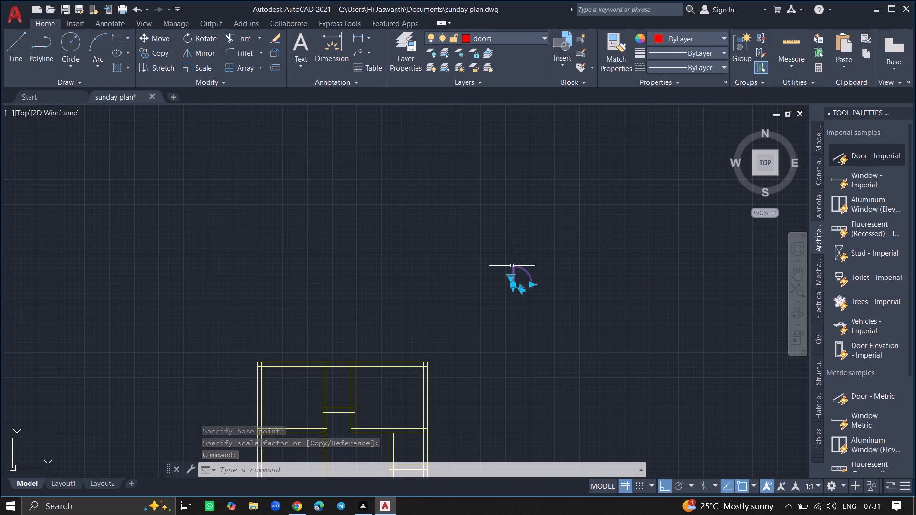
{"action": "left_click", "coordinate": [512, 266]}
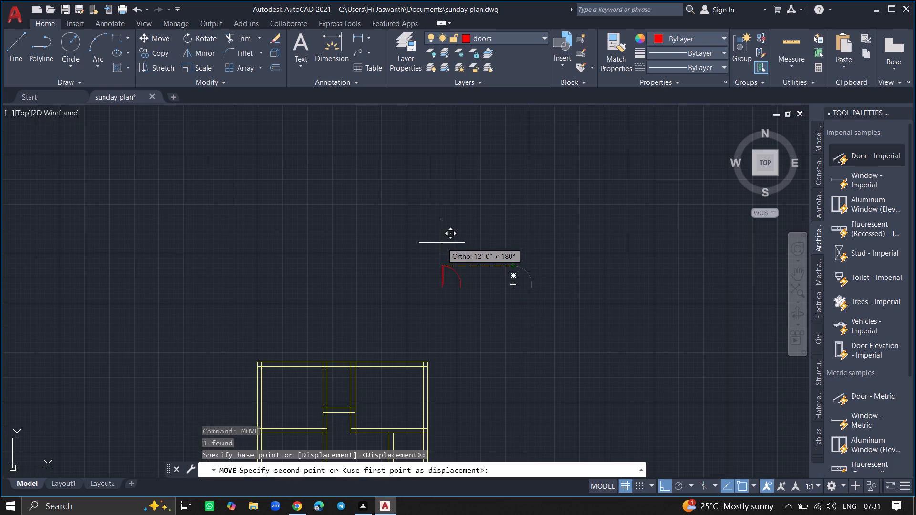
{"action": "key", "text": "F8"}
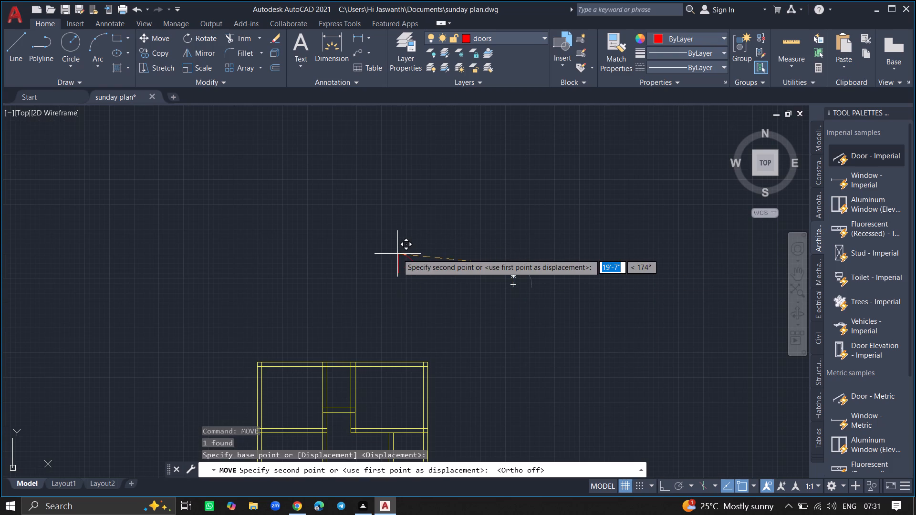
{"action": "scroll", "coordinate": [304, 383], "scroll_direction": "down", "scroll_amount": 4, "text": "ctrl"}
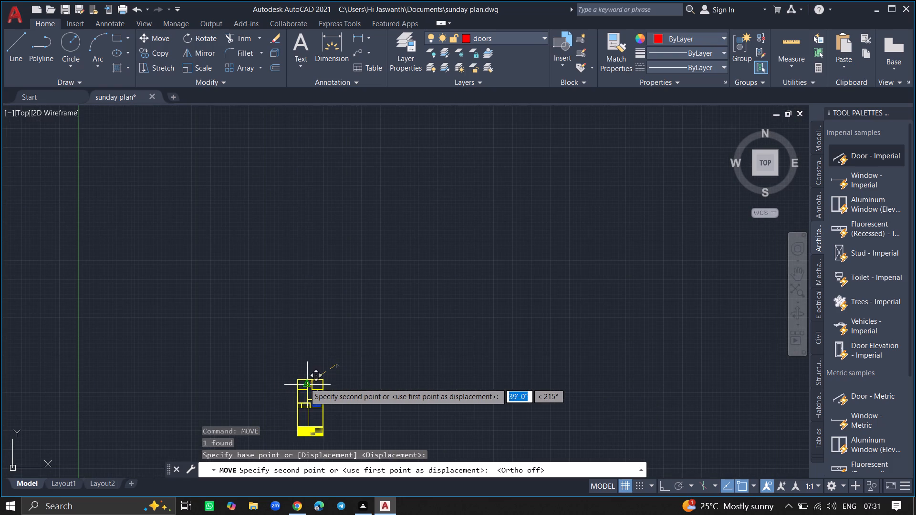
{"action": "scroll", "coordinate": [303, 393], "scroll_direction": "up", "scroll_amount": 6, "text": "ctrl"}
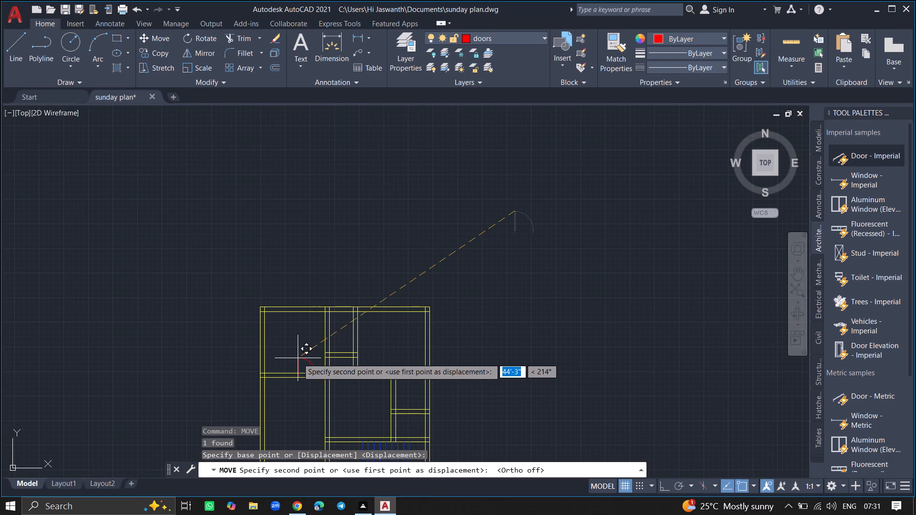
{"action": "scroll", "coordinate": [298, 358], "scroll_direction": "up", "scroll_amount": 3, "text": "ctrl"}
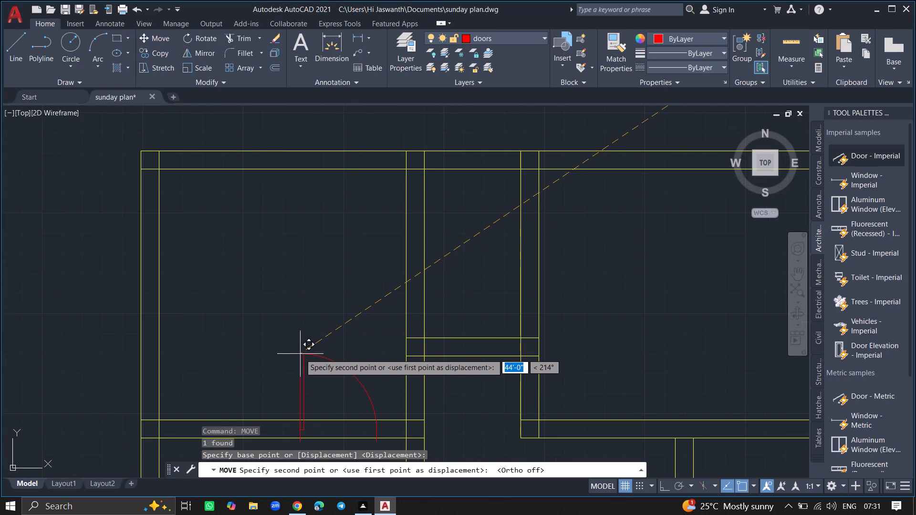
{"action": "left_click", "coordinate": [300, 354]}
Scale the door block down slightly freehand, using the upper end of its leaf as base point.
{"action": "scroll", "coordinate": [318, 317], "scroll_direction": "down", "scroll_amount": 3, "text": "ctrl"}
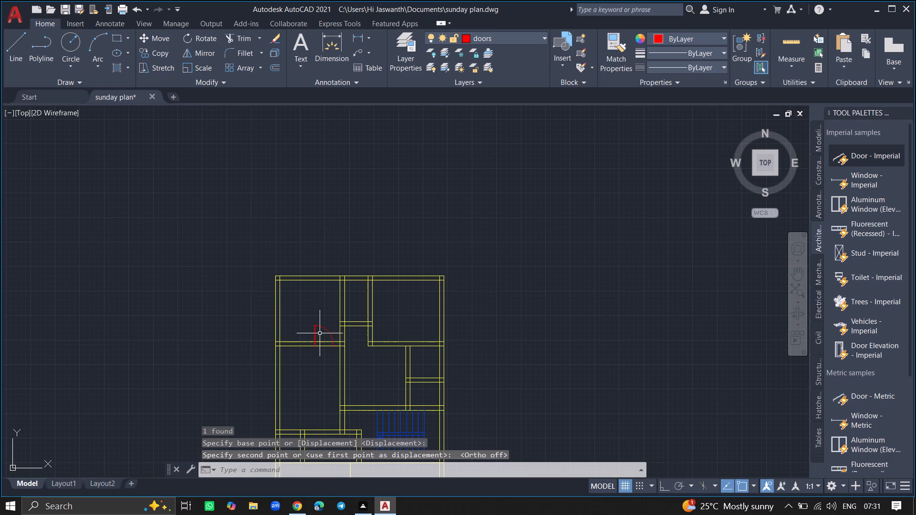
{"action": "scroll", "coordinate": [328, 350], "scroll_direction": "up", "scroll_amount": 4, "text": "ctrl"}
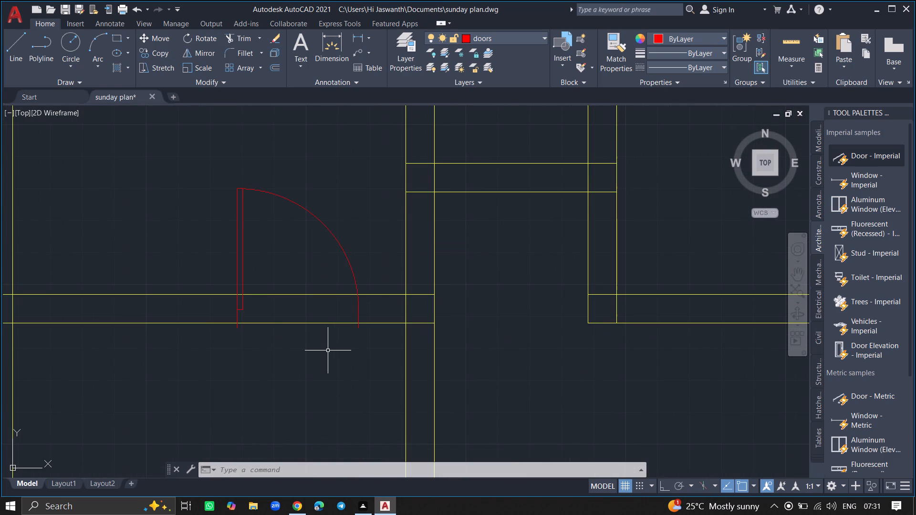
{"action": "scroll", "coordinate": [316, 371], "scroll_direction": "down", "scroll_amount": 2, "text": "ctrl"}
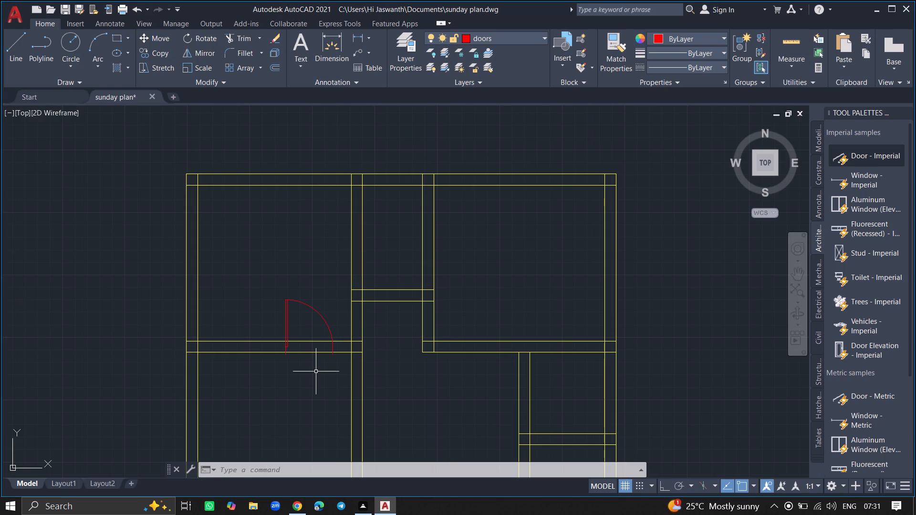
{"action": "left_click", "coordinate": [287, 320]}
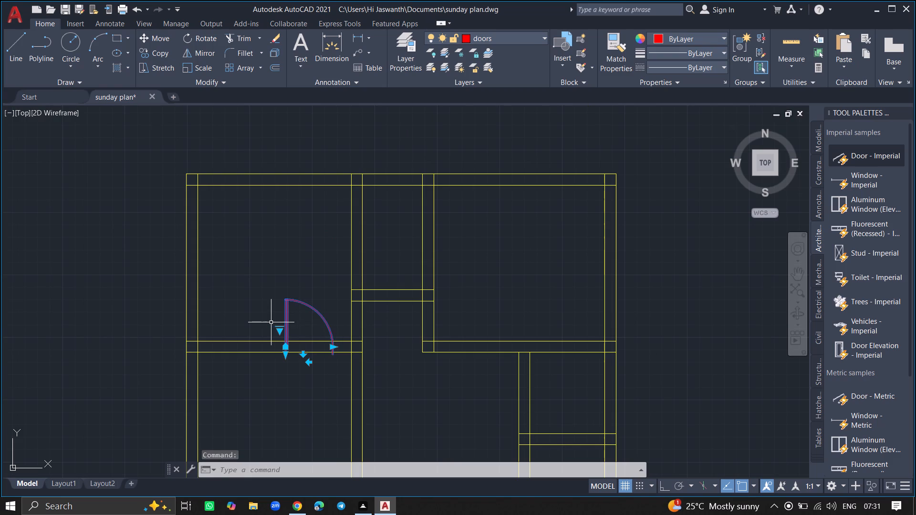
{"action": "type", "text": "sc"}
{"action": "key", "text": "Return"}
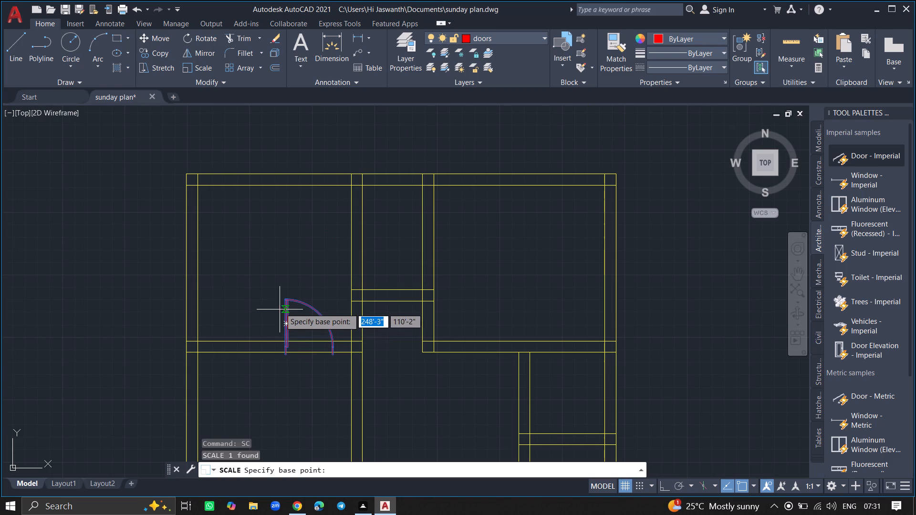
{"action": "left_click", "coordinate": [287, 300]}
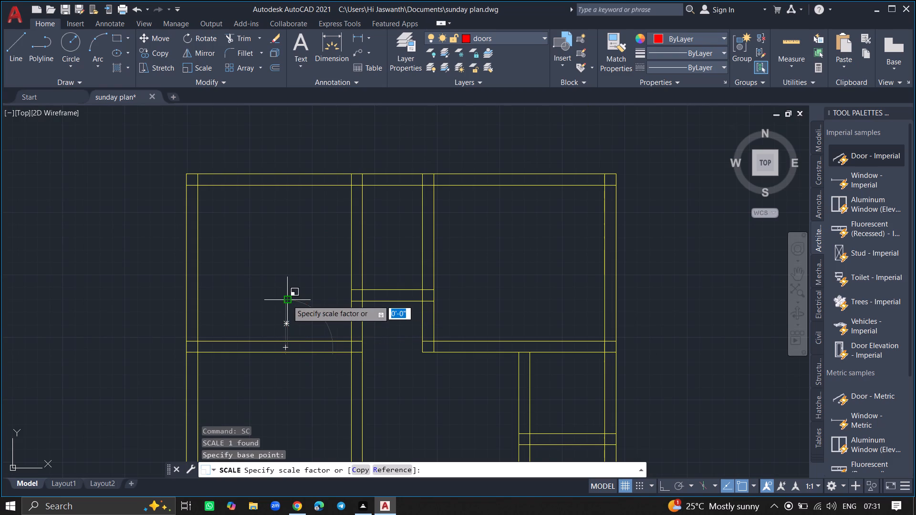
{"action": "left_click", "coordinate": [293, 277]}
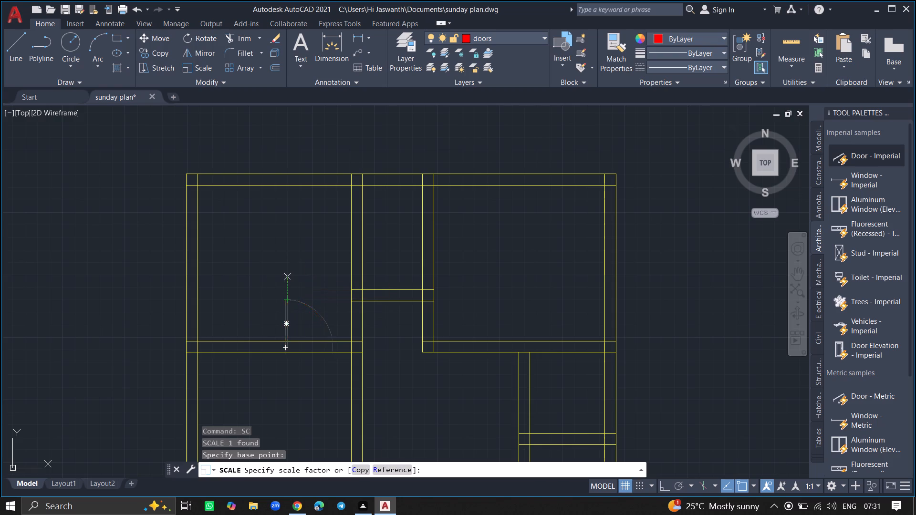
Move the door block about 9" southeast so its jambs span the thickness of the northwest room's south wall.
{"action": "left_click", "coordinate": [286, 300]}
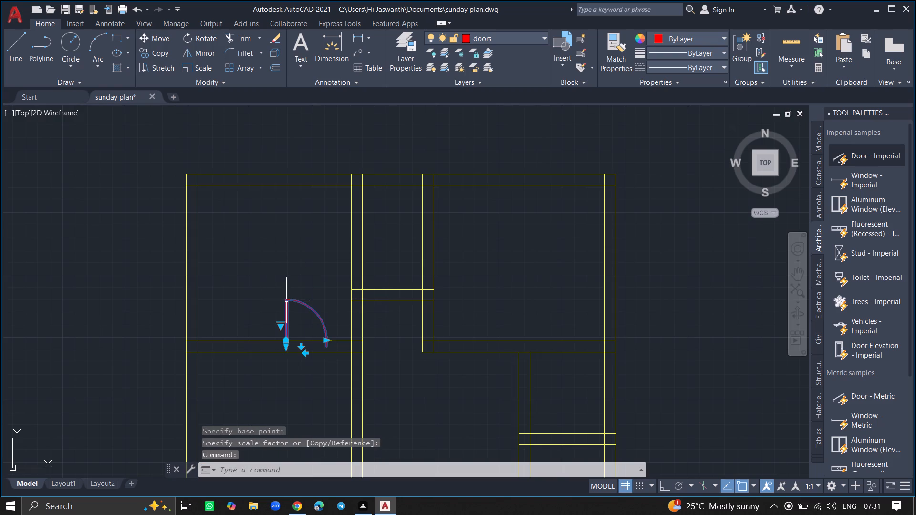
{"action": "type", "text": "move"}
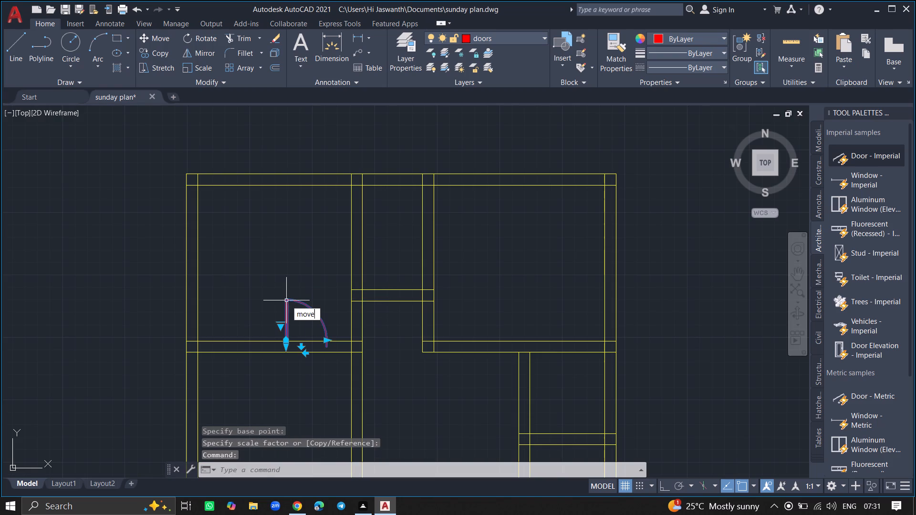
{"action": "key", "text": "Return"}
{"action": "left_click", "coordinate": [286, 300]}
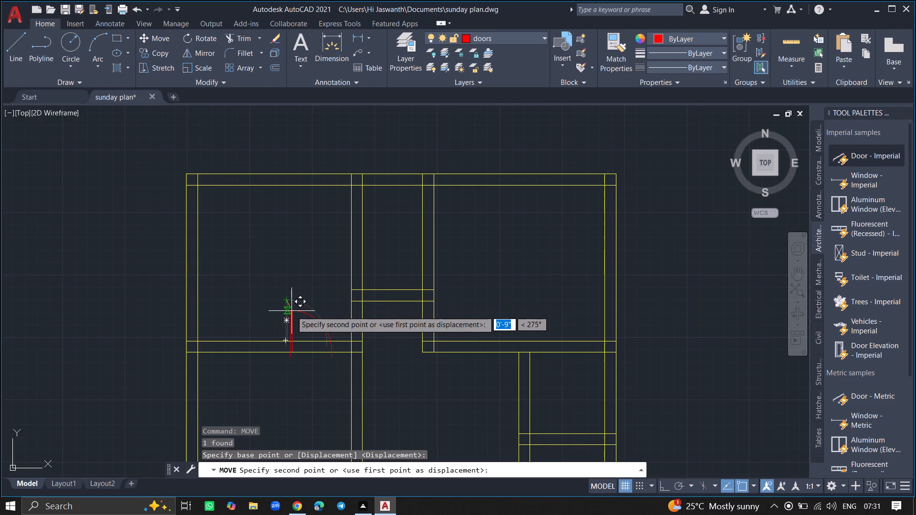
{"action": "scroll", "coordinate": [291, 311], "scroll_direction": "up", "scroll_amount": 1, "text": "ctrl"}
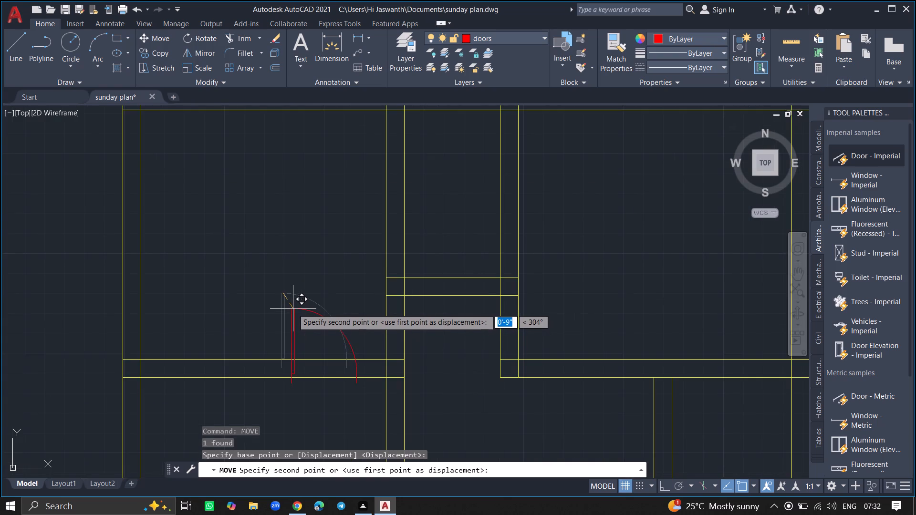
{"action": "left_click", "coordinate": [294, 307]}
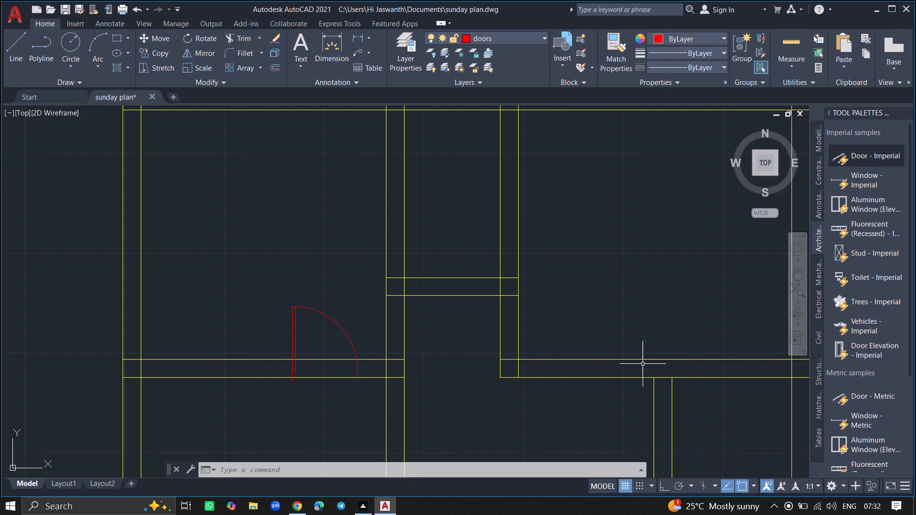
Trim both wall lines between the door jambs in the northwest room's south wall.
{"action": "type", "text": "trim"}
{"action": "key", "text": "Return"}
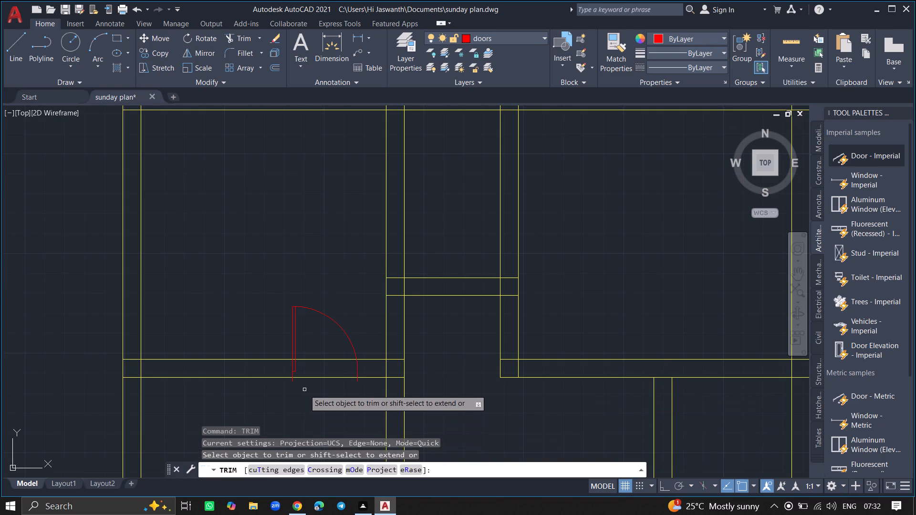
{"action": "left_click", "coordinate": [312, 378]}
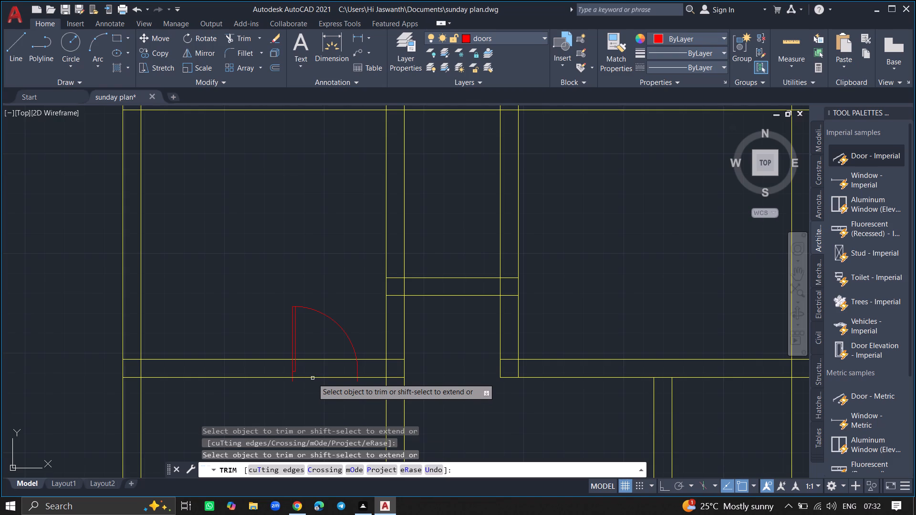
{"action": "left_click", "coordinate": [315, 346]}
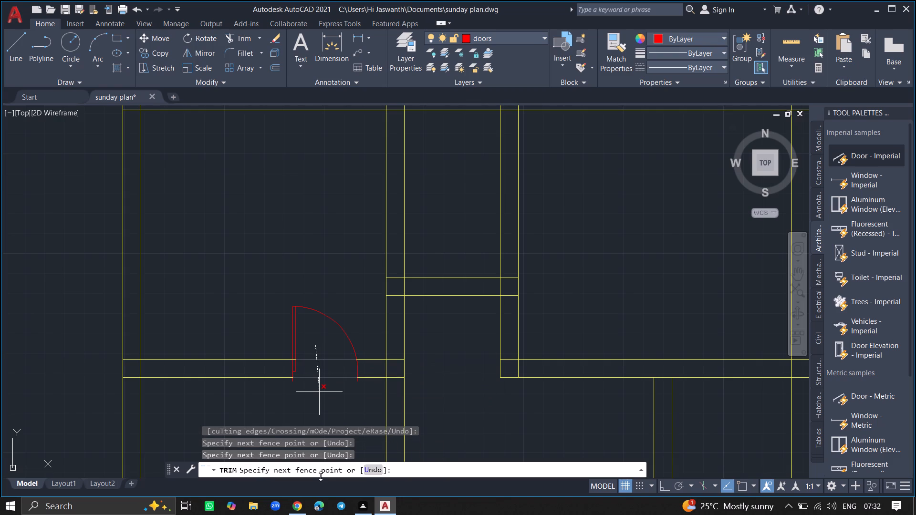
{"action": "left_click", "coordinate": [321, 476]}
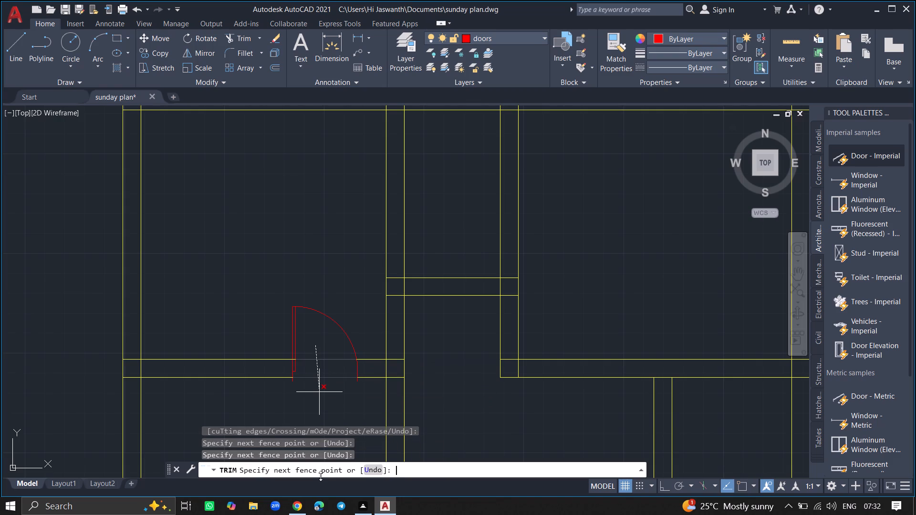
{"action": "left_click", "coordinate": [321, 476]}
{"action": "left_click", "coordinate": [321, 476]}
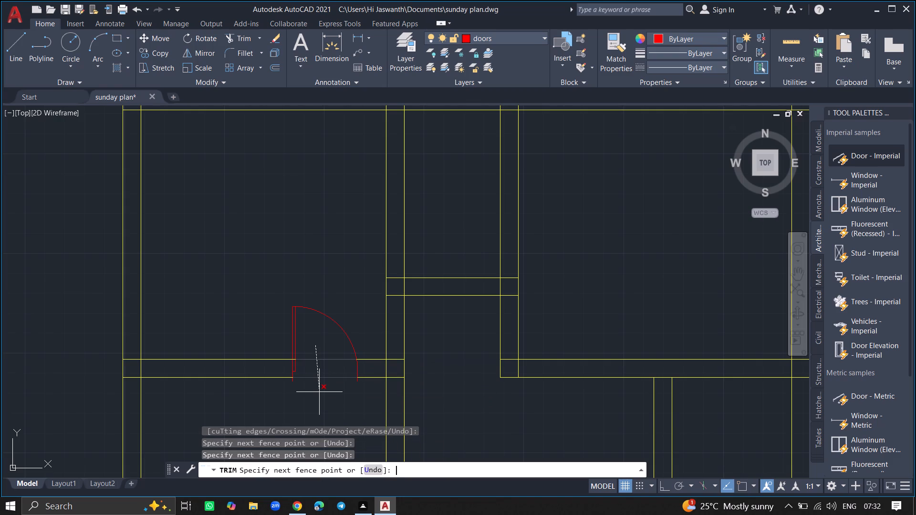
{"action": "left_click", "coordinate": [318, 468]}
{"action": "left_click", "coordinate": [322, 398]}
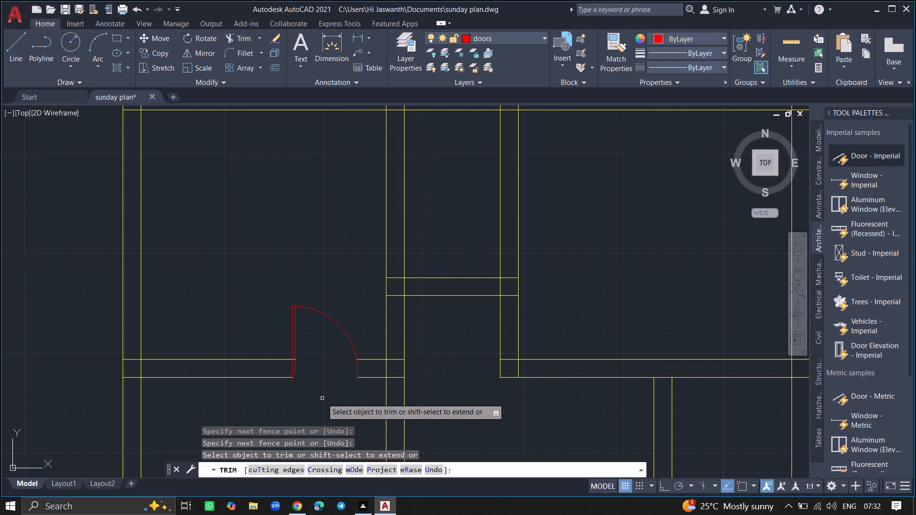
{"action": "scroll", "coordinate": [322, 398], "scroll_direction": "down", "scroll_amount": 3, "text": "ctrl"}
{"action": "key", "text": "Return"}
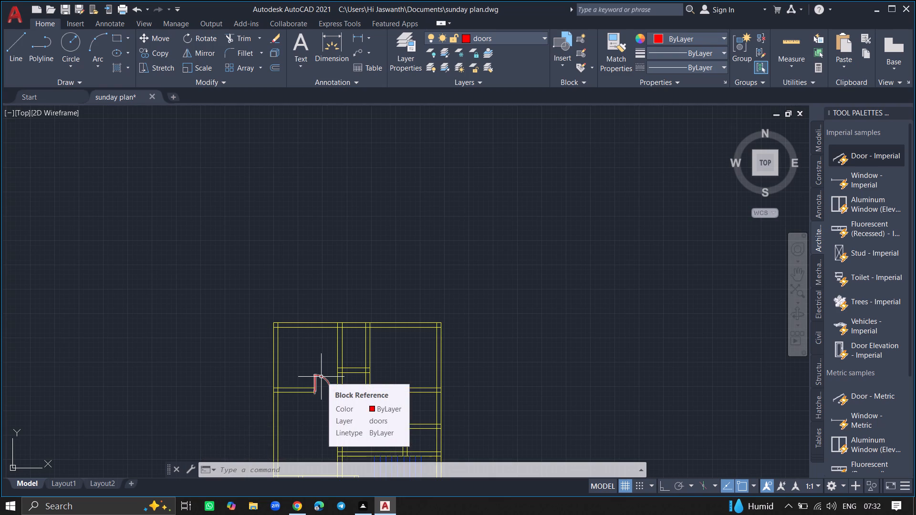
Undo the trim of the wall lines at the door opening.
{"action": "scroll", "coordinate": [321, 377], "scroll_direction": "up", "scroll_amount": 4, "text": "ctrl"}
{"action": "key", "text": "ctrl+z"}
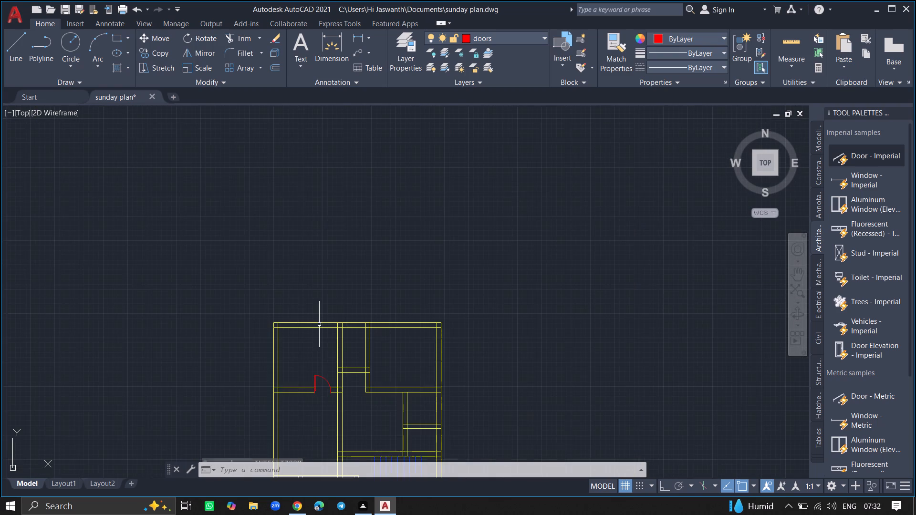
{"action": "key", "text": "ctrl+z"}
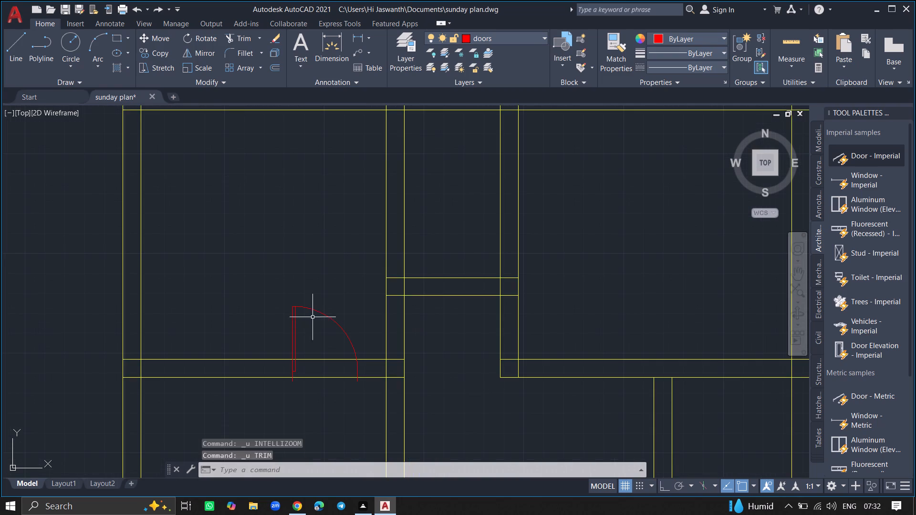
Rotate the door block 90° counterclockwise about the upper end of its leaf.
{"action": "left_click", "coordinate": [294, 307]}
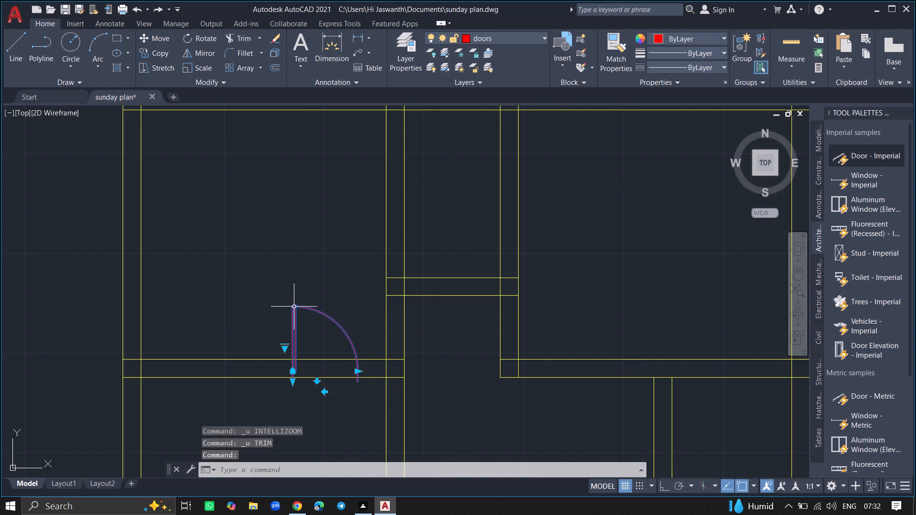
{"action": "type", "text": "ro"}
{"action": "key", "text": "Return"}
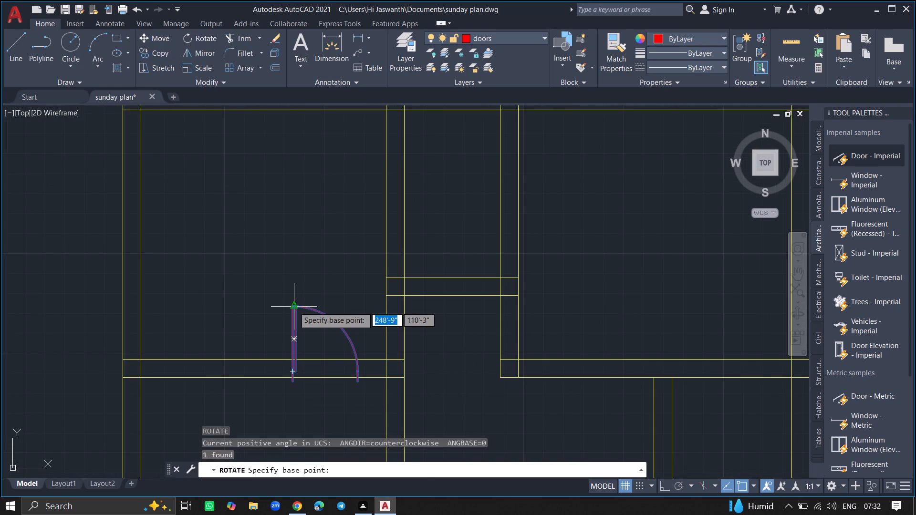
{"action": "left_click", "coordinate": [294, 307]}
{"action": "left_click", "coordinate": [291, 256]}
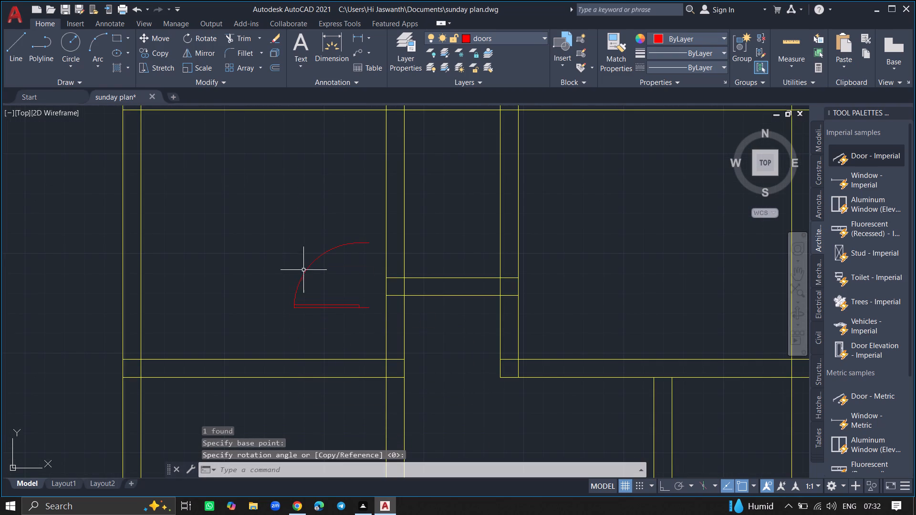
Move the door block about 2'-8" southeast so its jambs cross the northwest room's east wall, just above the south wall.
{"action": "left_click", "coordinate": [305, 271]}
{"action": "type", "text": "move"}
{"action": "key", "text": "Return"}
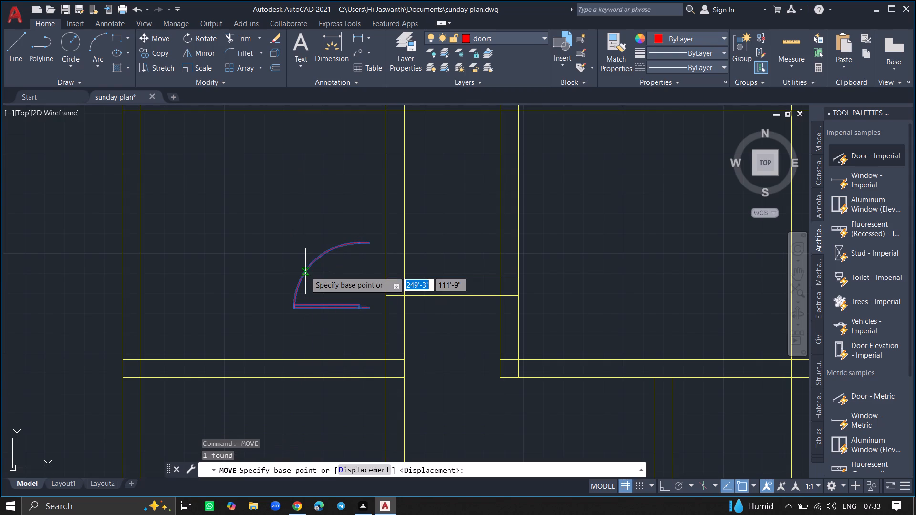
{"action": "left_click", "coordinate": [305, 271]}
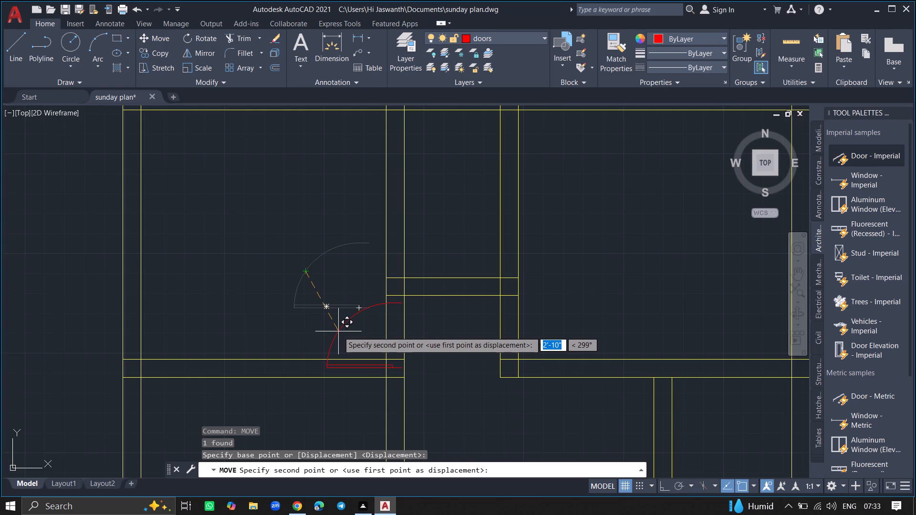
{"action": "scroll", "coordinate": [338, 331], "scroll_direction": "up", "scroll_amount": 2, "text": "ctrl"}
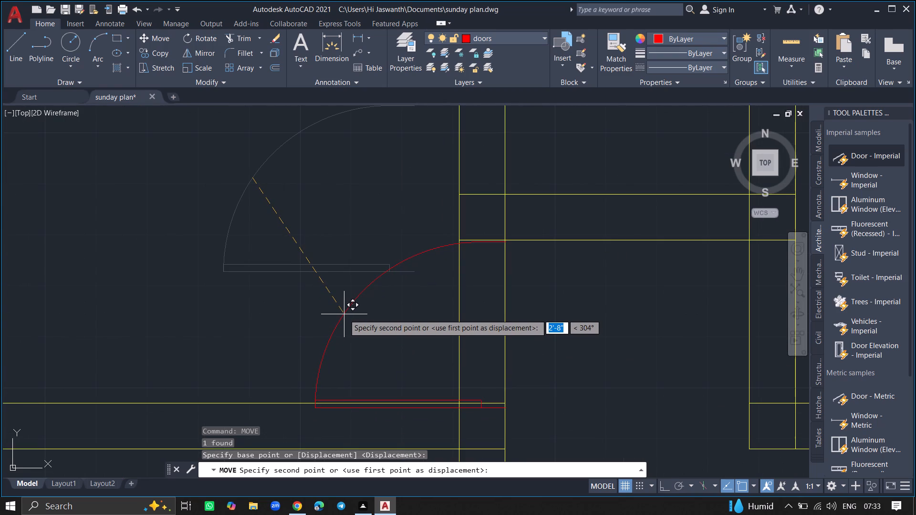
{"action": "left_click", "coordinate": [344, 317]}
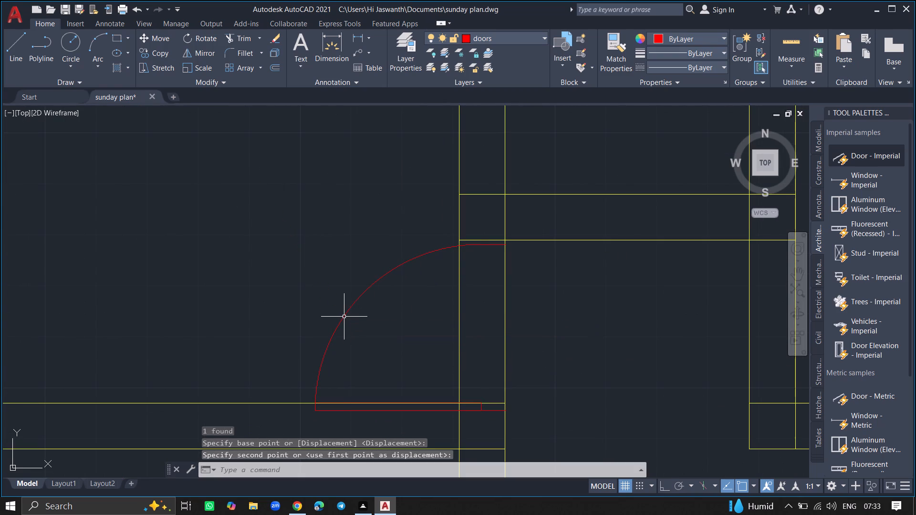
Scale the door block down slightly freehand, using a point on its swing arc as base point.
{"action": "left_click", "coordinate": [344, 317]}
{"action": "type", "text": "sc"}
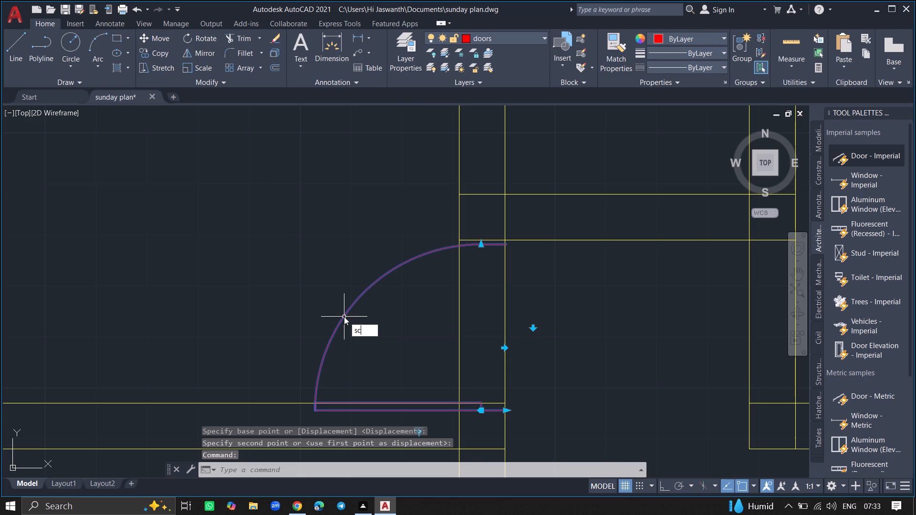
{"action": "key", "text": "Return"}
{"action": "left_click", "coordinate": [344, 317]}
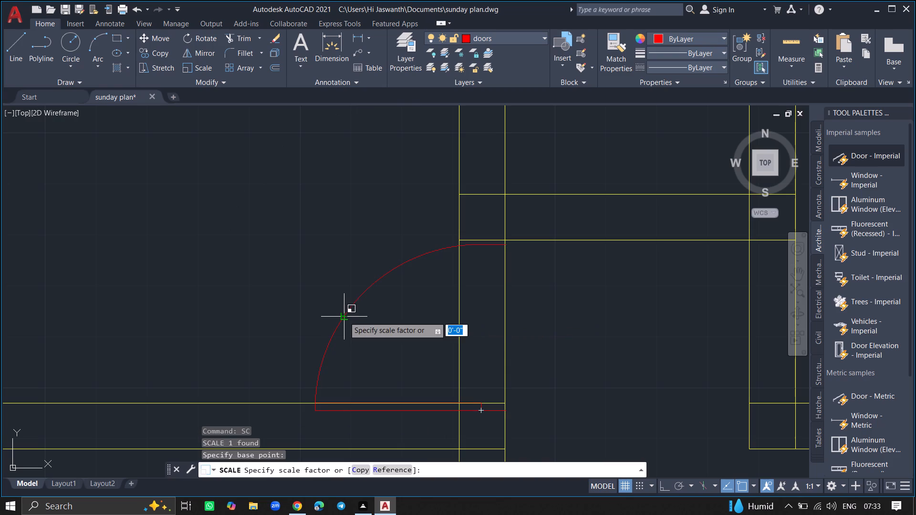
{"action": "left_click", "coordinate": [311, 243]}
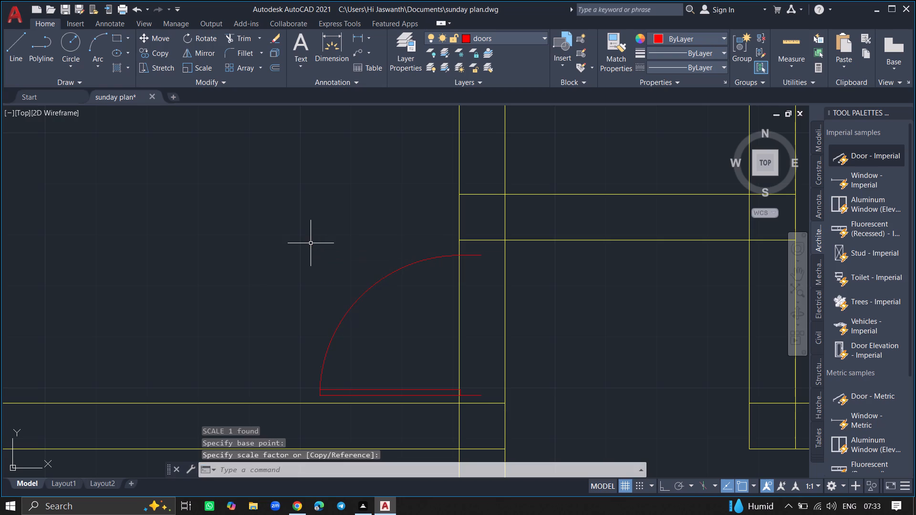
Move the door block about 6" east so its jambs span the thickness of the northwest room's east wall.
{"action": "left_click", "coordinate": [344, 312]}
{"action": "type", "text": "move"}
{"action": "key", "text": "Return"}
{"action": "left_click", "coordinate": [344, 312]}
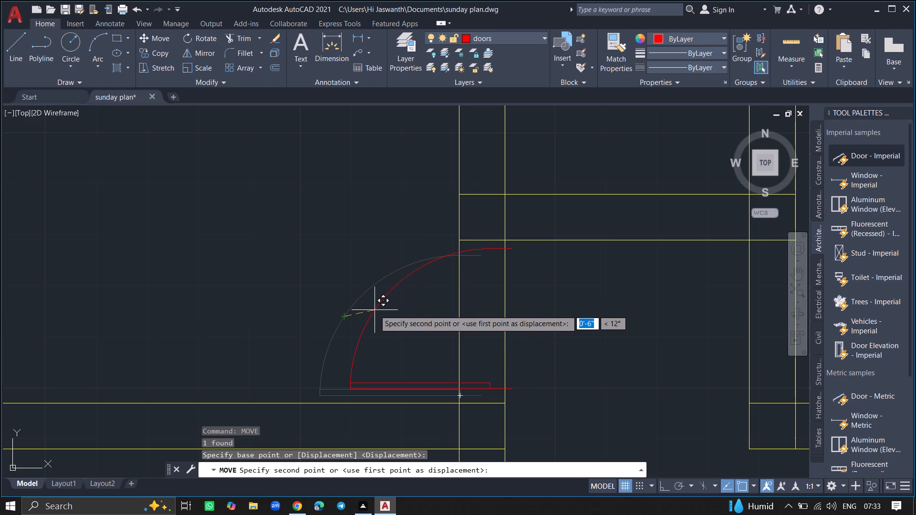
{"action": "left_click", "coordinate": [375, 310]}
Trim both wall lines between the door jambs in the northwest room's east wall, including the short piece inside the door leaf.
{"action": "type", "text": "tr"}
{"action": "type", "text": "im"}
{"action": "key", "text": "Return"}
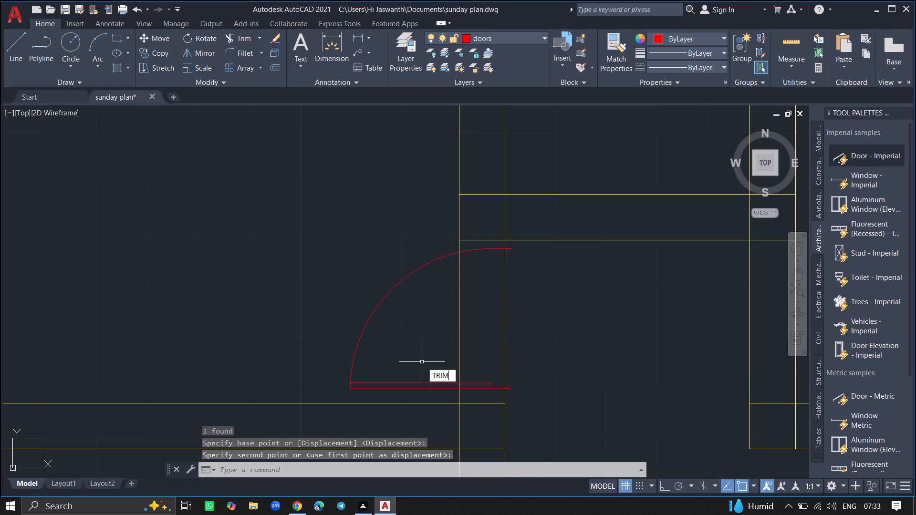
{"action": "left_click", "coordinate": [458, 352]}
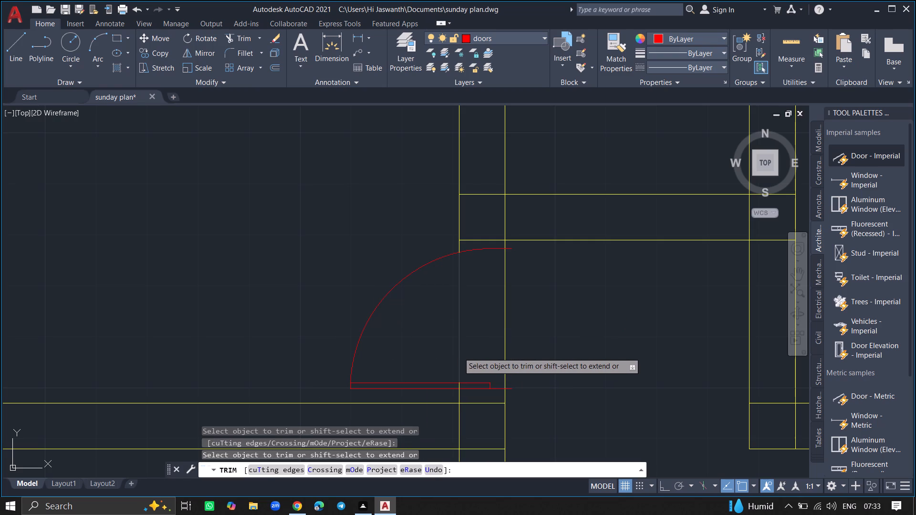
{"action": "left_click", "coordinate": [458, 352]}
{"action": "left_click", "coordinate": [505, 346]}
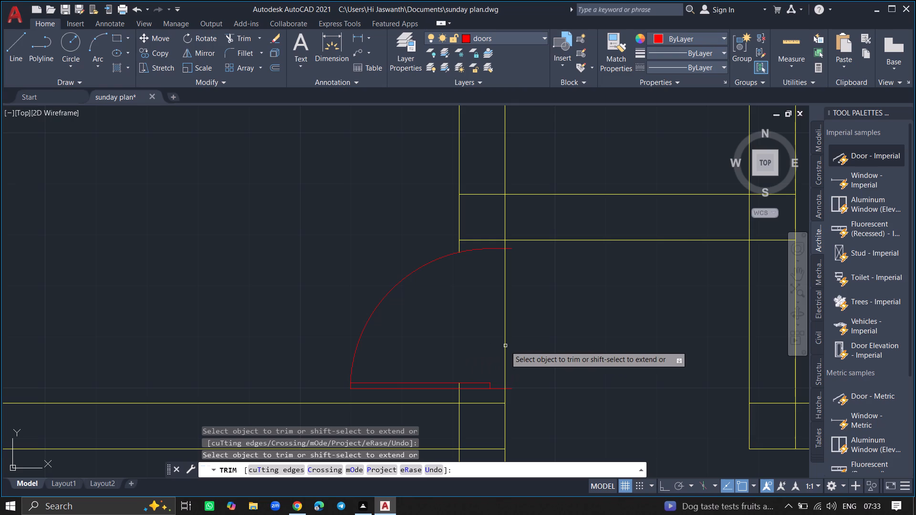
{"action": "left_click", "coordinate": [505, 346]}
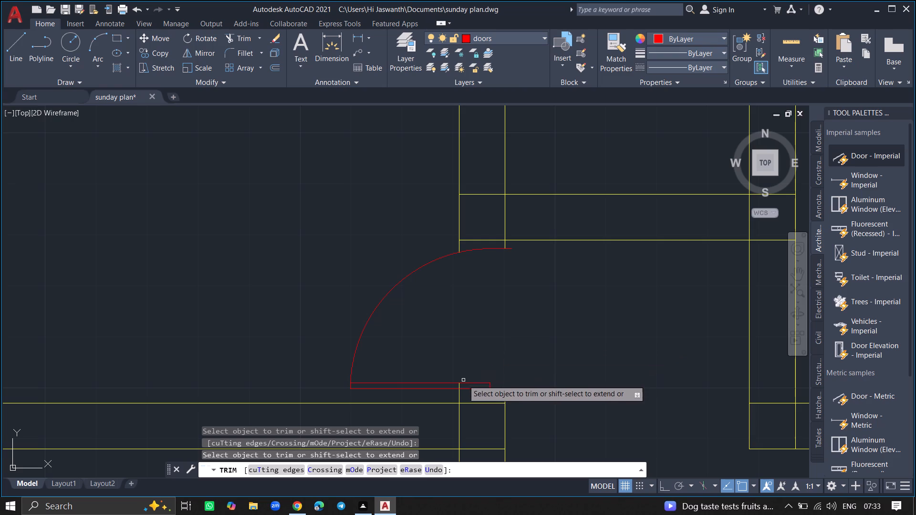
{"action": "scroll", "coordinate": [460, 386], "scroll_direction": "up", "scroll_amount": 4, "text": "ctrl"}
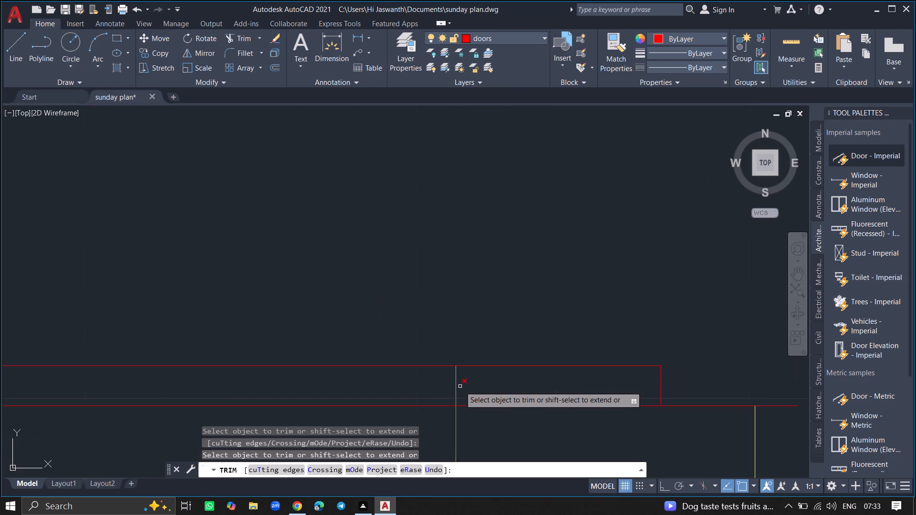
{"action": "left_click", "coordinate": [456, 386]}
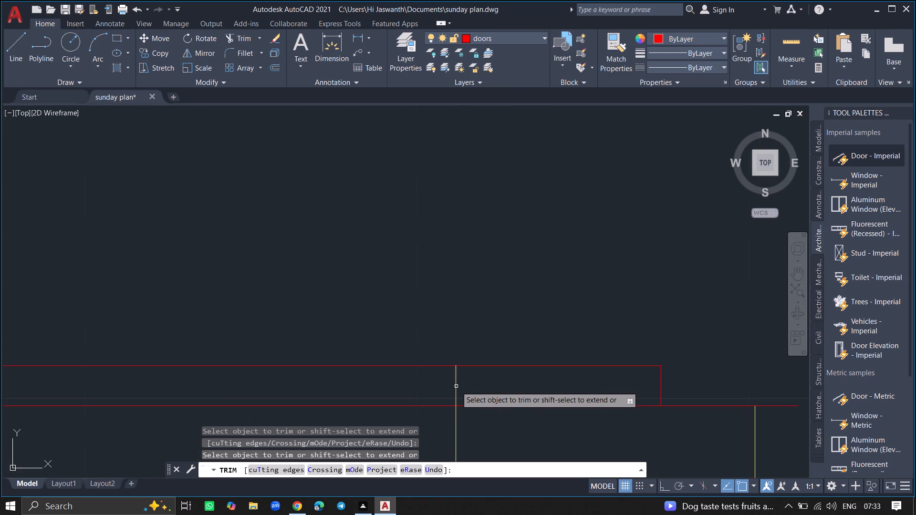
{"action": "double_click", "coordinate": [456, 386]}
{"action": "scroll", "coordinate": [471, 327], "scroll_direction": "down", "scroll_amount": 4, "text": "ctrl"}
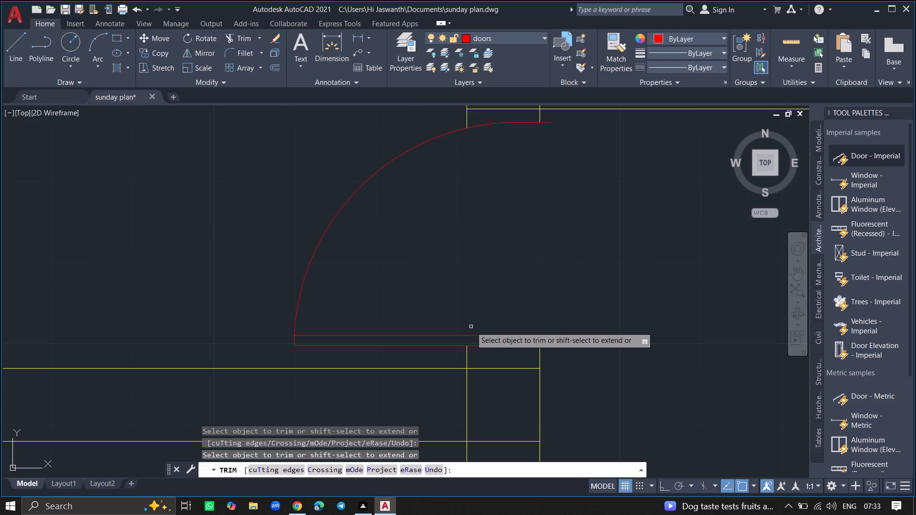
{"action": "key", "text": "Return"}
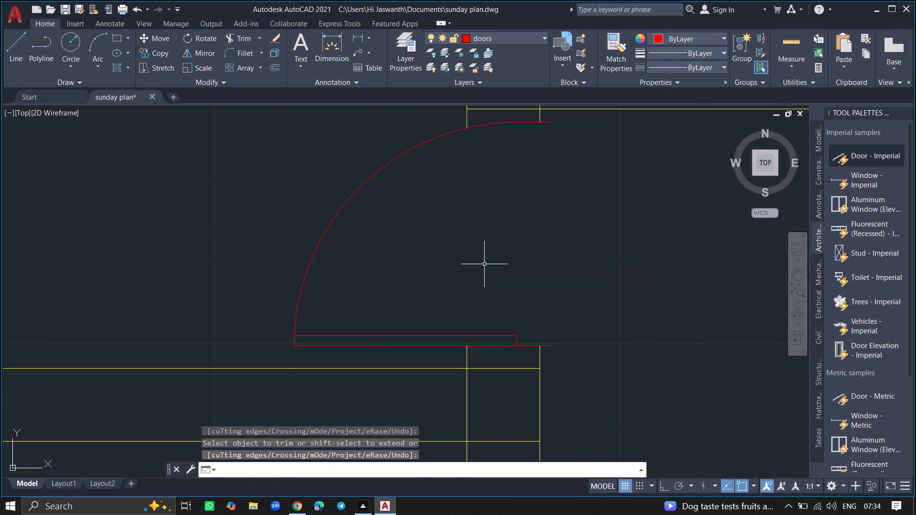
Copy the door block about 7'-5" east into the northeast room's southwest corner, placing two nearly overlapping copies.
{"action": "scroll", "coordinate": [484, 264], "scroll_direction": "down", "scroll_amount": 3, "text": "ctrl"}
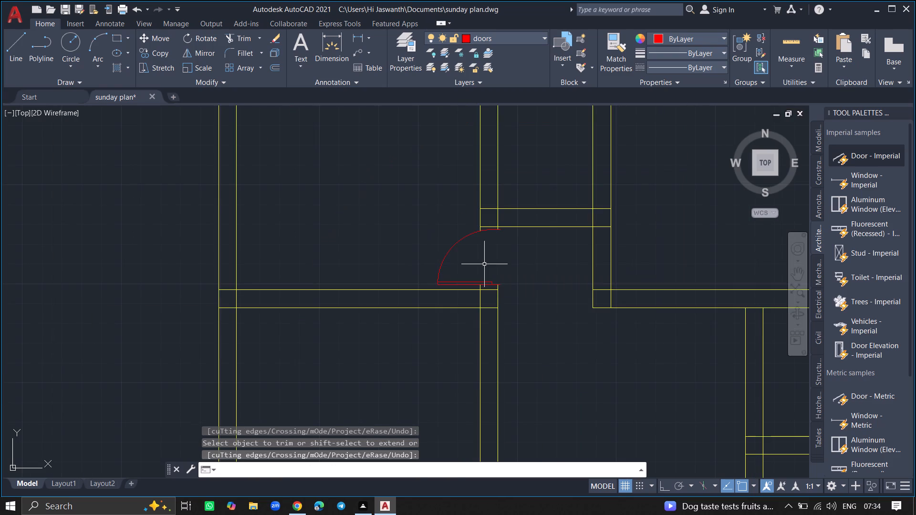
{"action": "left_click", "coordinate": [454, 248]}
{"action": "type", "text": "copy"}
{"action": "key", "text": "Return"}
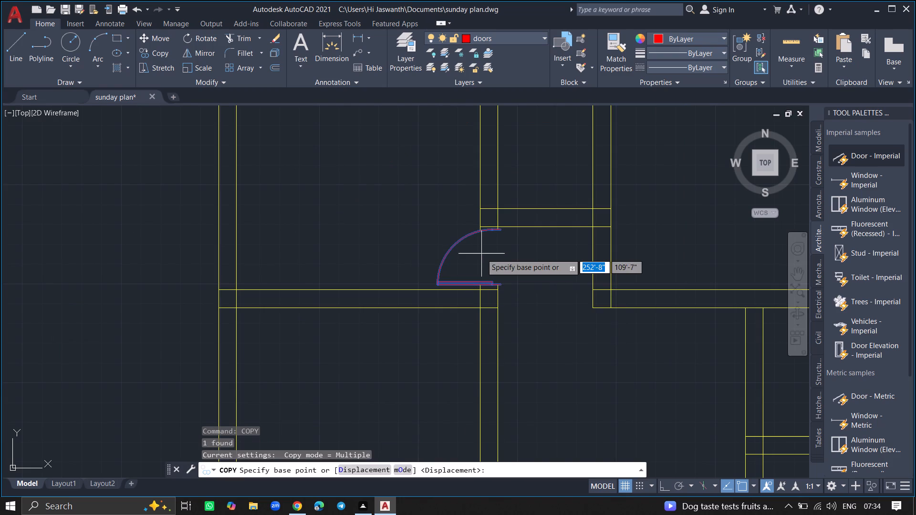
{"action": "left_click", "coordinate": [459, 243]}
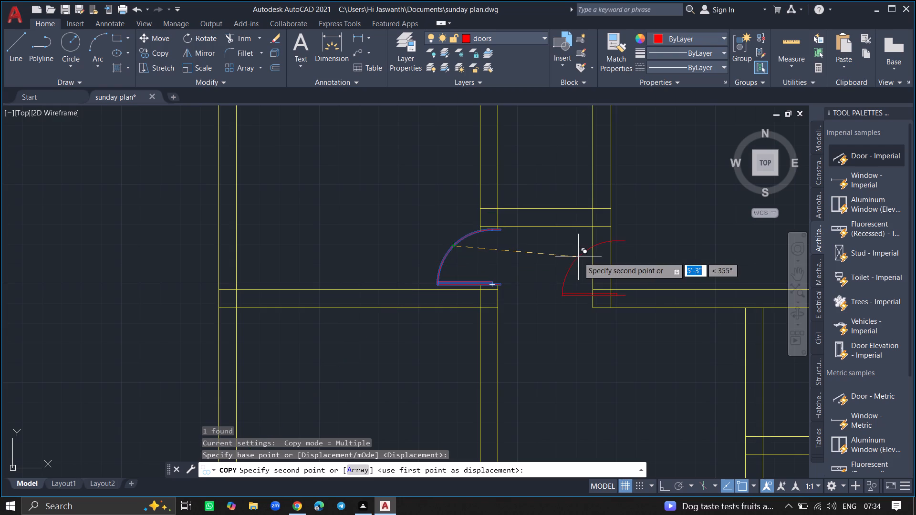
{"action": "left_click", "coordinate": [631, 241]}
{"action": "scroll", "coordinate": [631, 241], "scroll_direction": "down", "scroll_amount": 2, "text": "ctrl"}
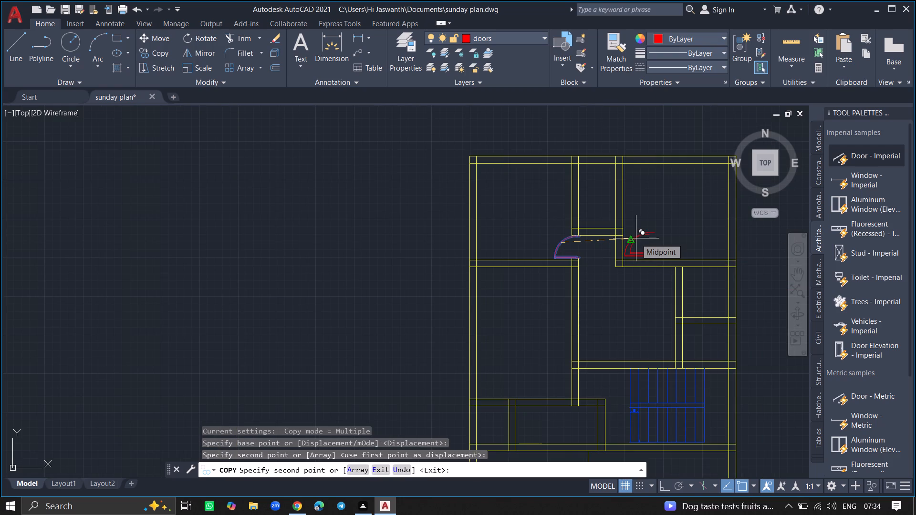
{"action": "left_click", "coordinate": [636, 238]}
{"action": "key", "text": "Return"}
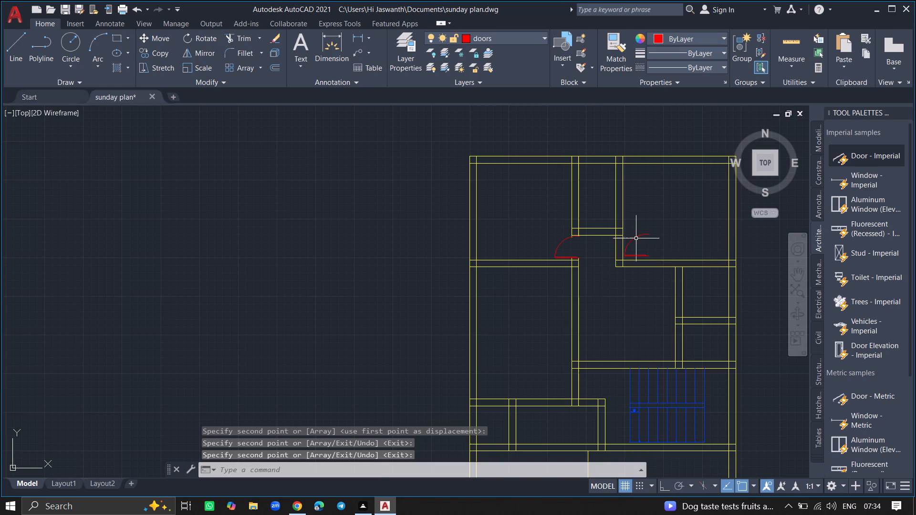
Rotate one of the overlapping door copies 90° clockwise about the west end of its leaf.
{"action": "scroll", "coordinate": [636, 238], "scroll_direction": "up", "scroll_amount": 3, "text": "ctrl"}
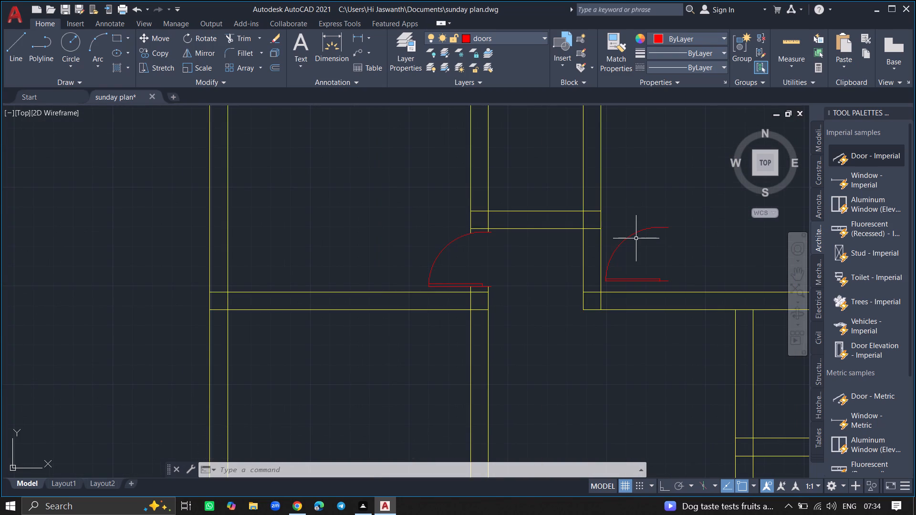
{"action": "left_click", "coordinate": [630, 234]}
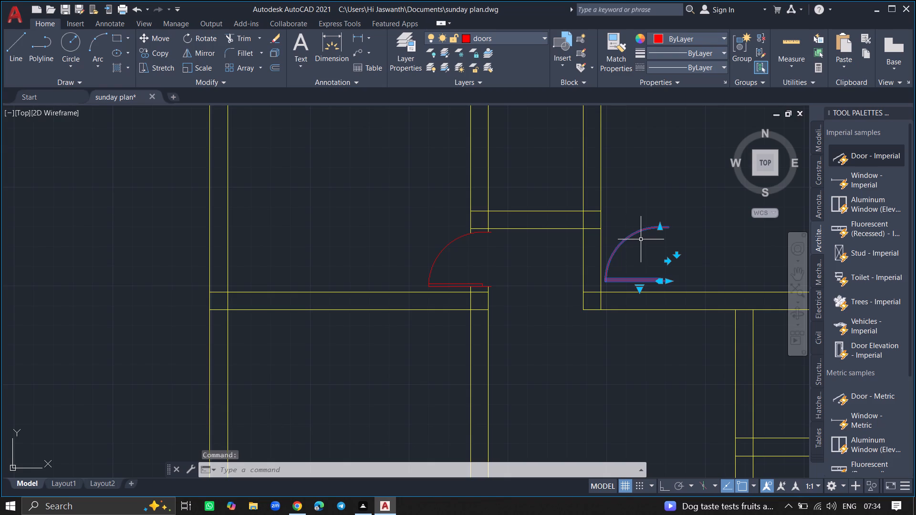
{"action": "type", "text": "ro"}
{"action": "key", "text": "Return"}
{"action": "left_click", "coordinate": [607, 280]}
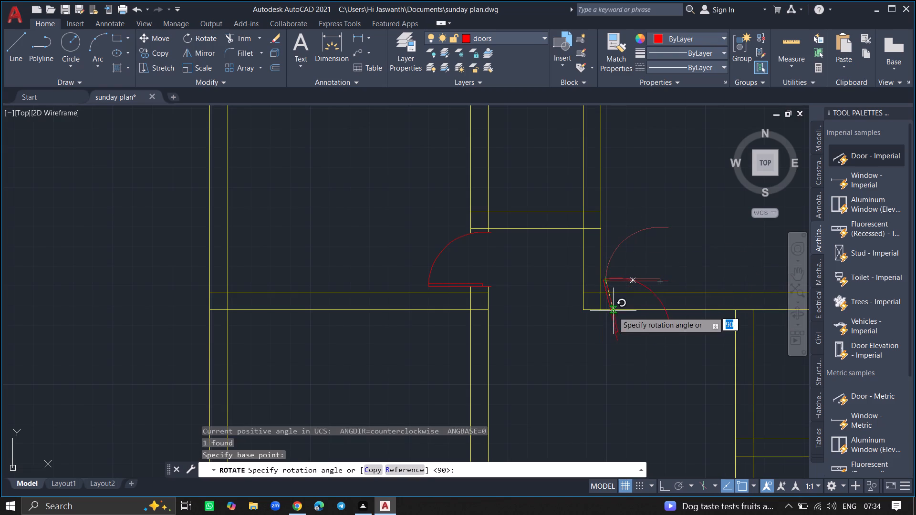
{"action": "left_click", "coordinate": [600, 335]}
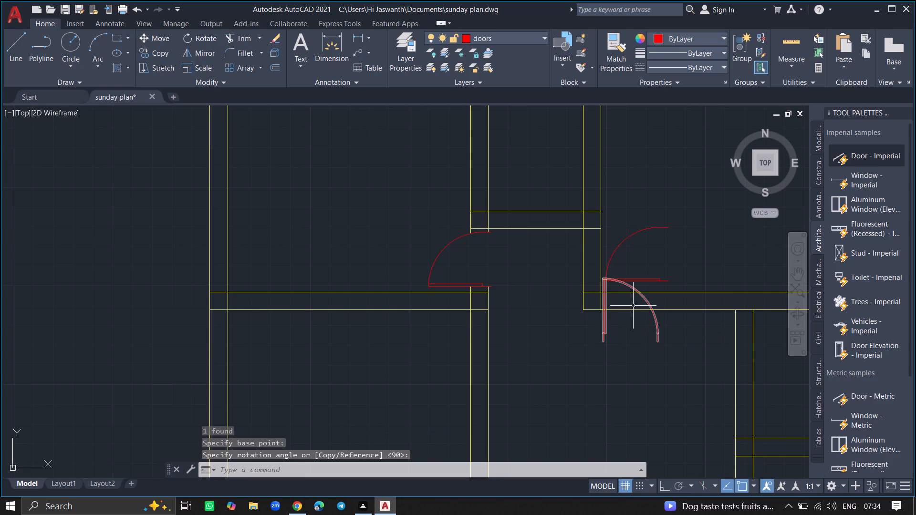
Erase the unrotated duplicate door in the northeast room.
{"action": "left_click", "coordinate": [655, 282]}
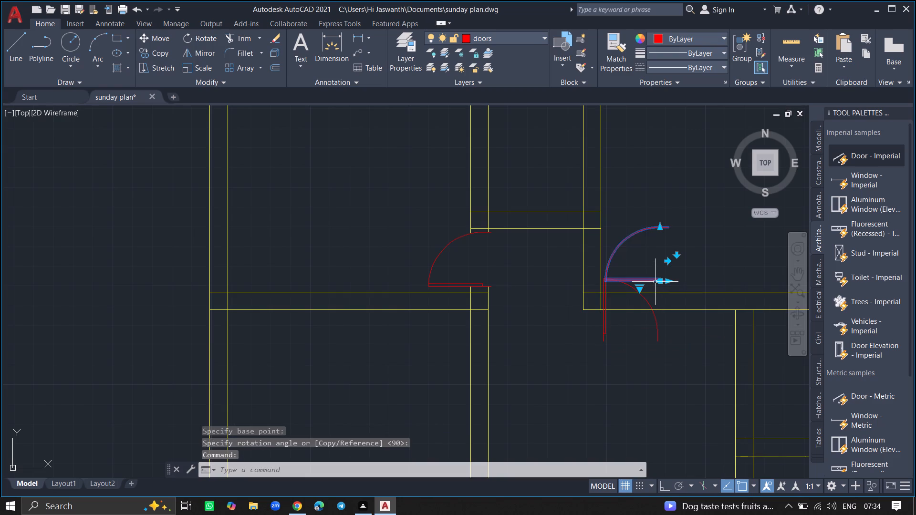
{"action": "key", "text": "Delete"}
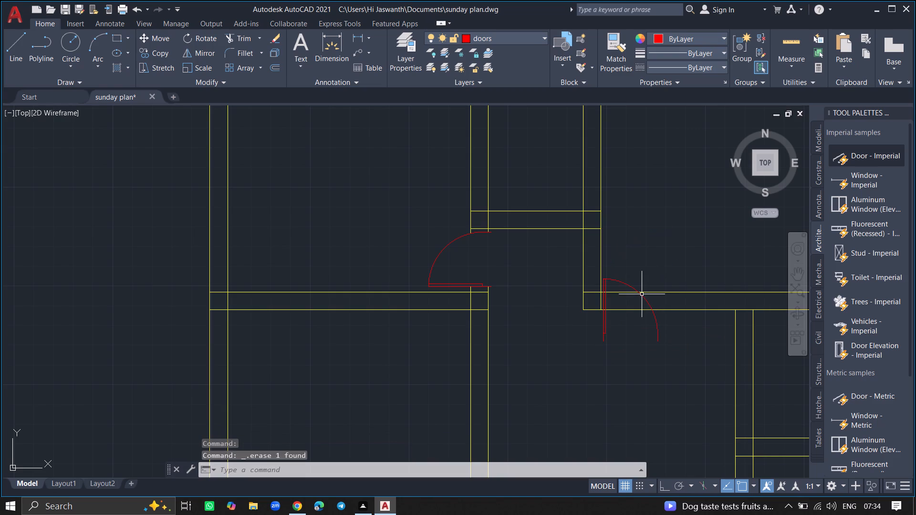
Move the rotated door about 1'-2" north-northeast so its jambs span the northeast room's south wall.
{"action": "left_click", "coordinate": [641, 295]}
{"action": "type", "text": "move"}
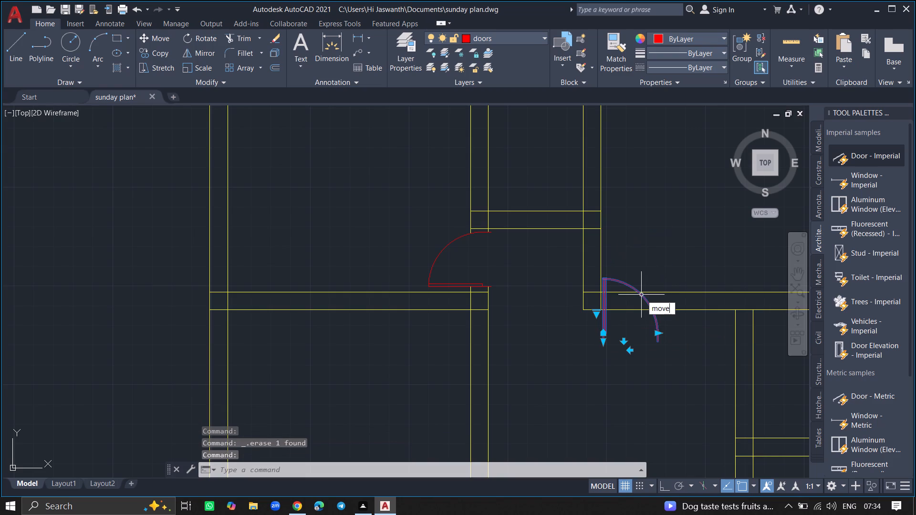
{"action": "key", "text": "Return"}
{"action": "left_click", "coordinate": [641, 295]}
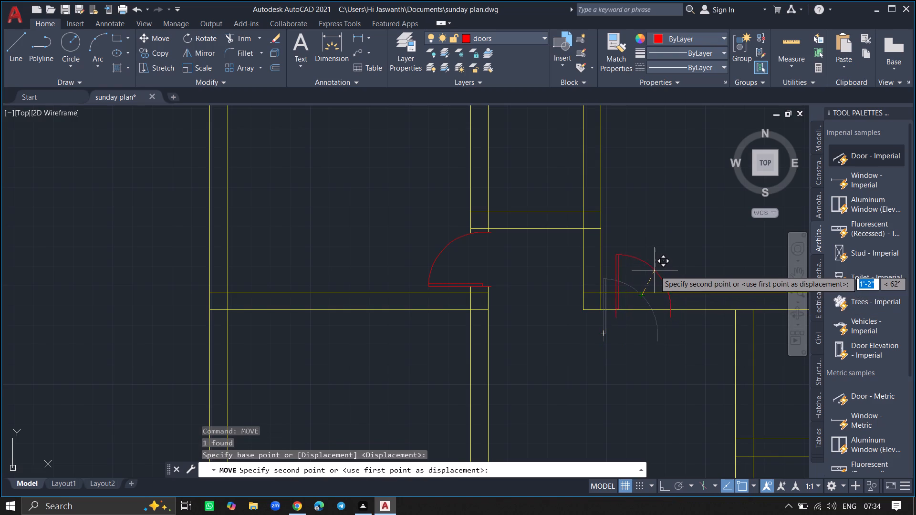
{"action": "scroll", "coordinate": [651, 270], "scroll_direction": "up", "scroll_amount": 2, "text": "ctrl"}
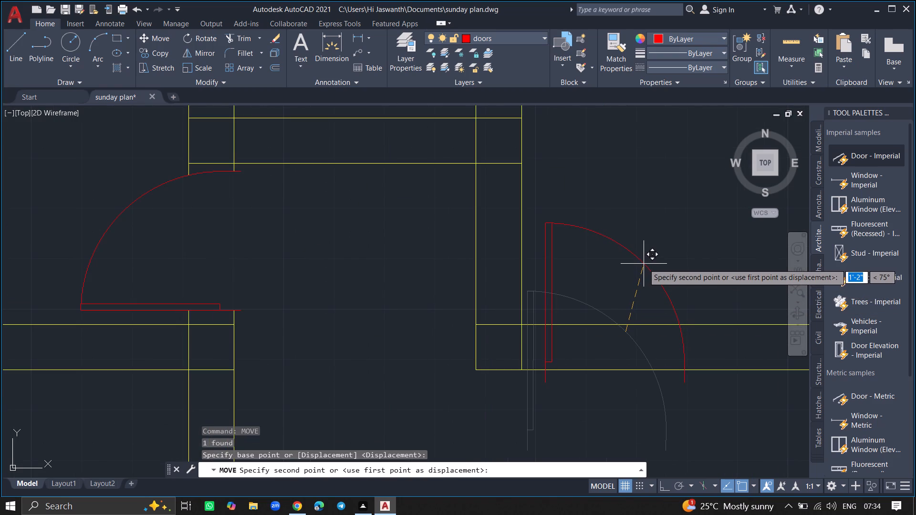
{"action": "left_click", "coordinate": [644, 264]}
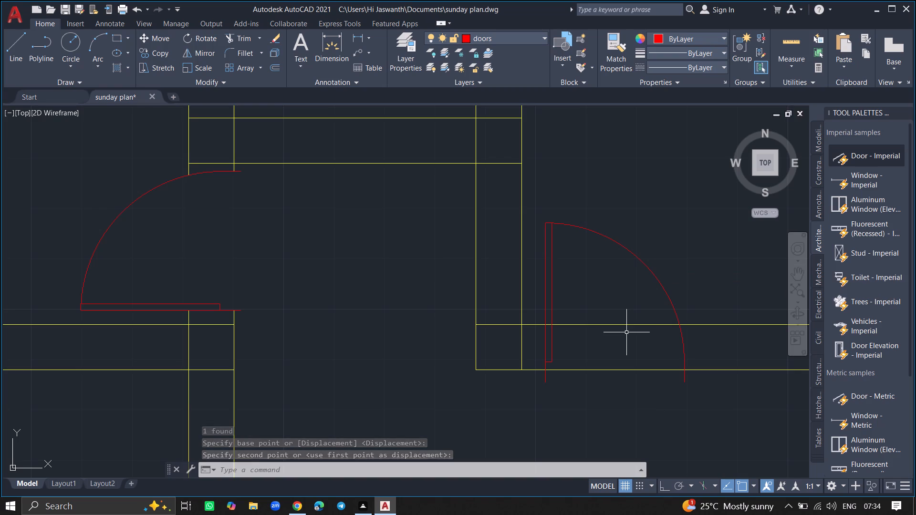
Trim both lines of the northeast room's south wall across the new door opening, including the short stub inside the door leaf.
{"action": "type", "text": "trim"}
{"action": "key", "text": "Return"}
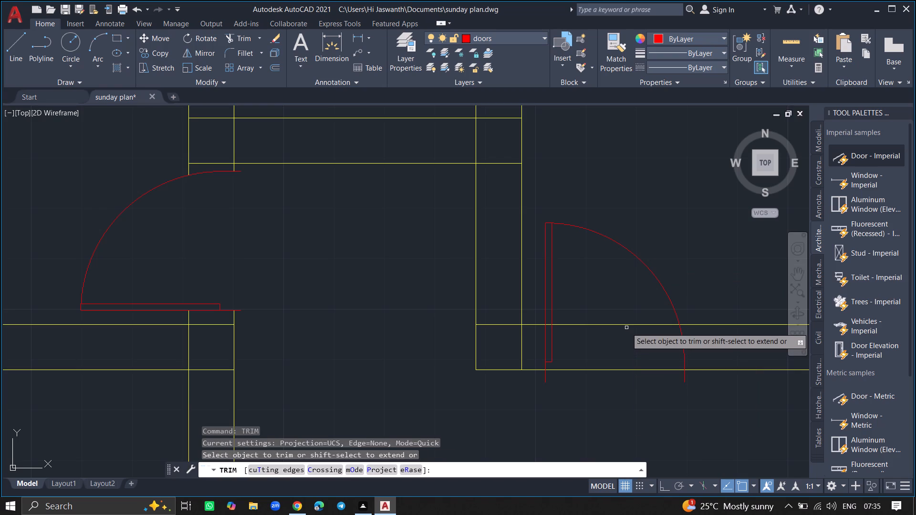
{"action": "left_click", "coordinate": [627, 325]}
{"action": "left_click", "coordinate": [627, 325]}
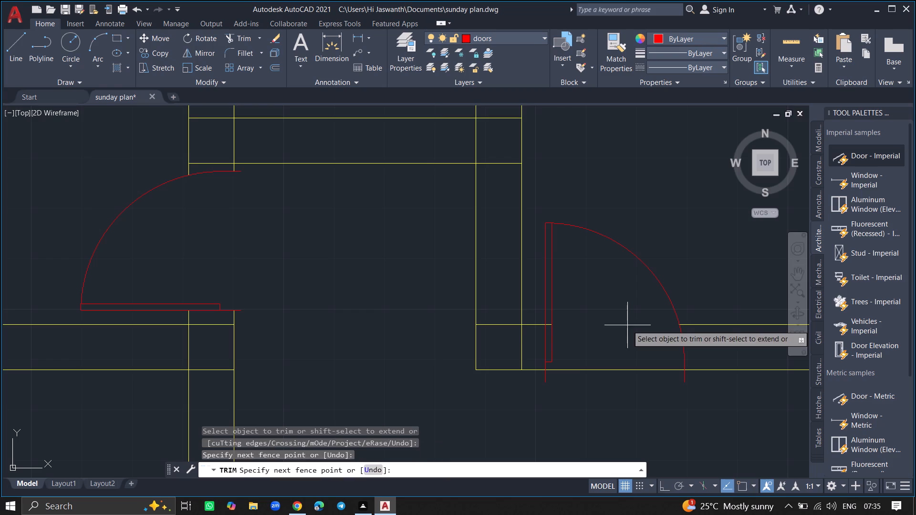
{"action": "left_click", "coordinate": [614, 404]}
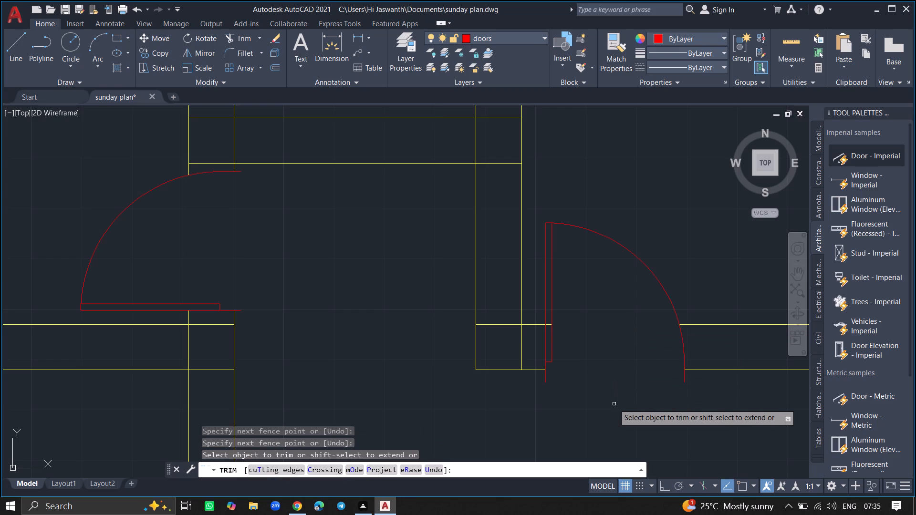
{"action": "key", "text": "Return"}
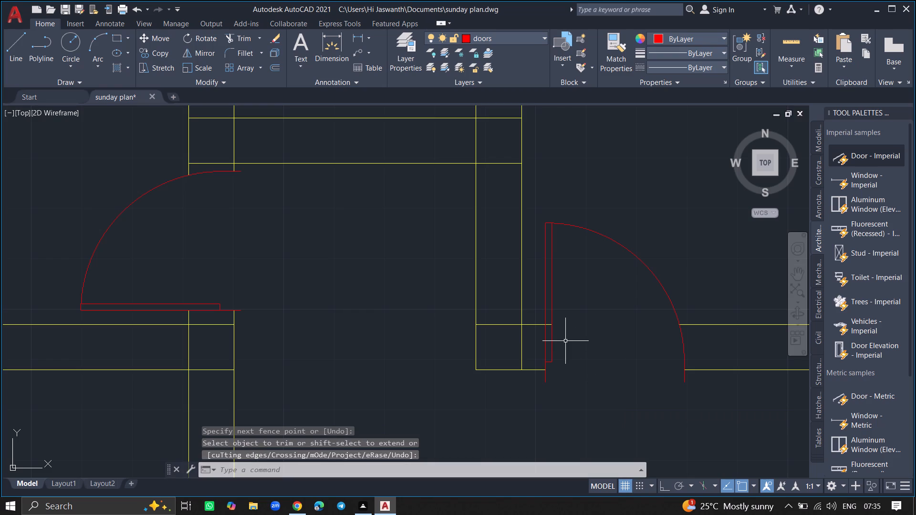
{"action": "scroll", "coordinate": [565, 341], "scroll_direction": "up", "scroll_amount": 5, "text": "ctrl"}
{"action": "type", "text": "trim"}
{"action": "key", "text": "Return"}
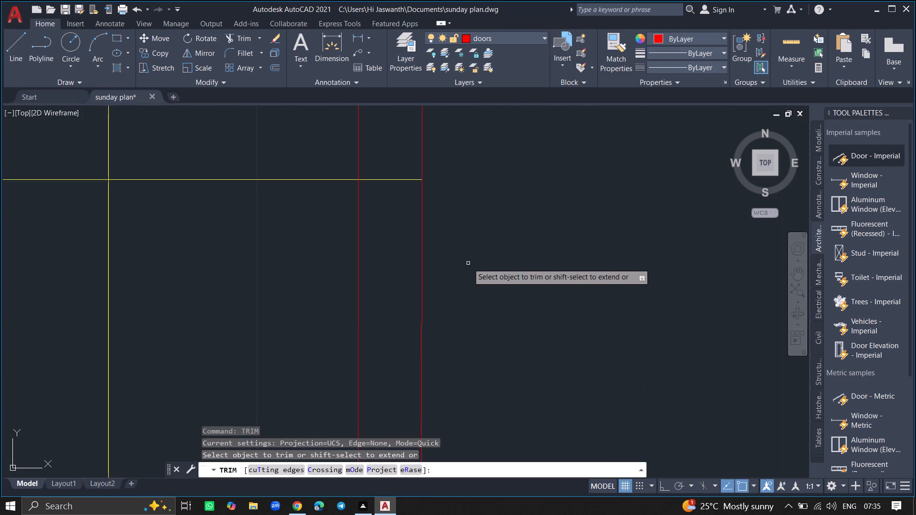
{"action": "scroll", "coordinate": [467, 262], "scroll_direction": "down", "scroll_amount": 1, "text": "ctrl"}
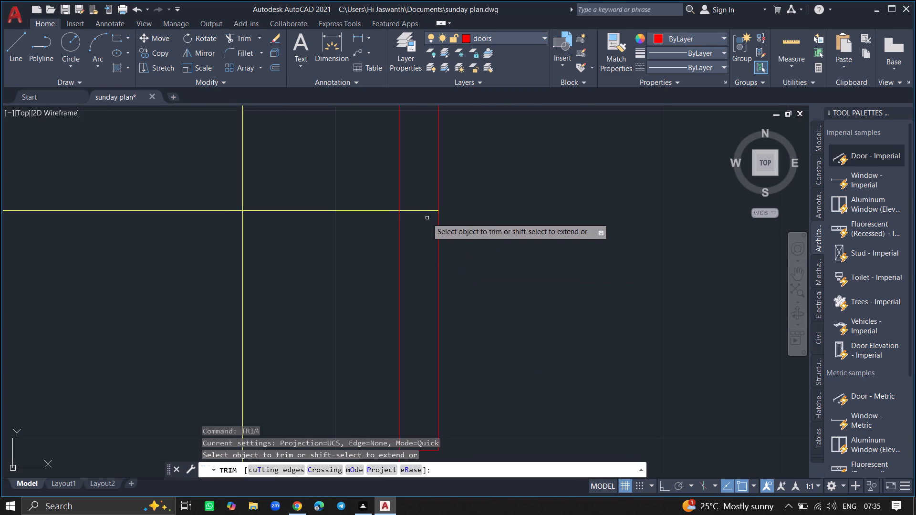
{"action": "left_click", "coordinate": [427, 211]}
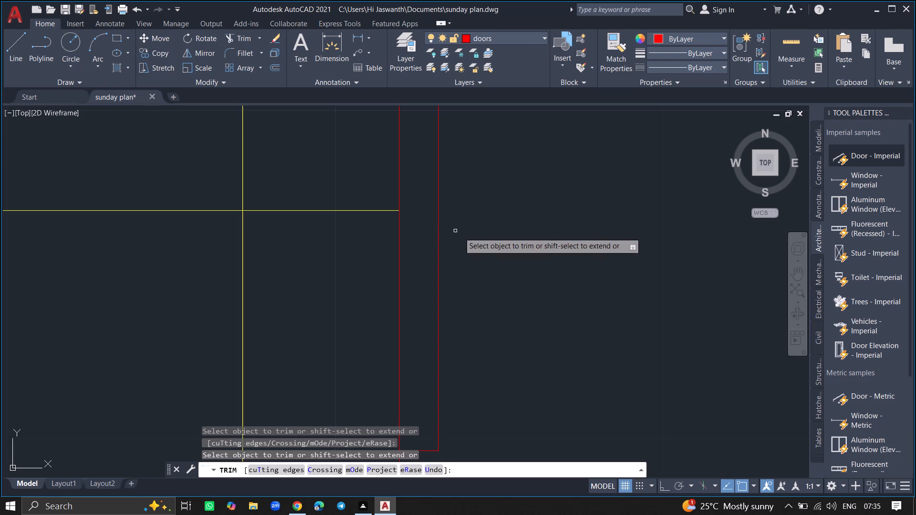
{"action": "key", "text": "Return"}
Copy the northwest room's door about 14'-11" south onto the east wall of the room below, just west of the staircase.
{"action": "scroll", "coordinate": [476, 242], "scroll_direction": "down", "scroll_amount": 6, "text": "ctrl"}
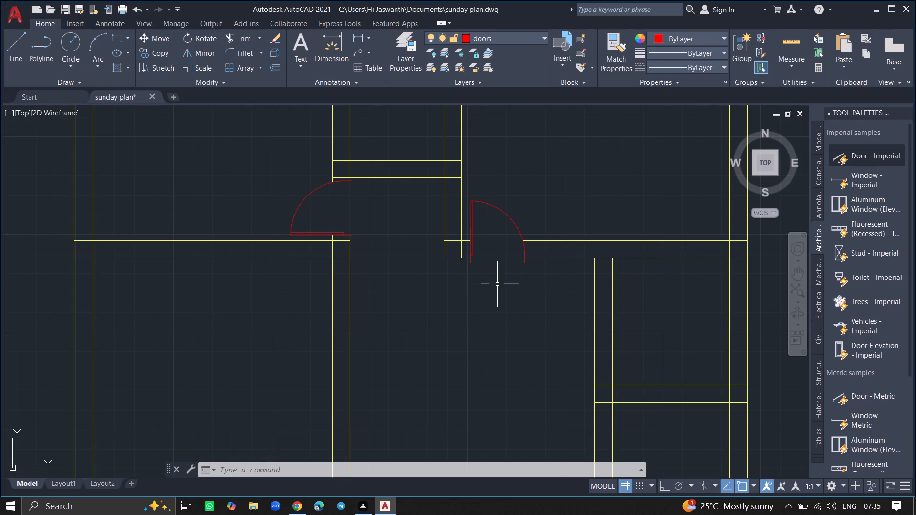
{"action": "scroll", "coordinate": [497, 284], "scroll_direction": "down", "scroll_amount": 4, "text": "ctrl"}
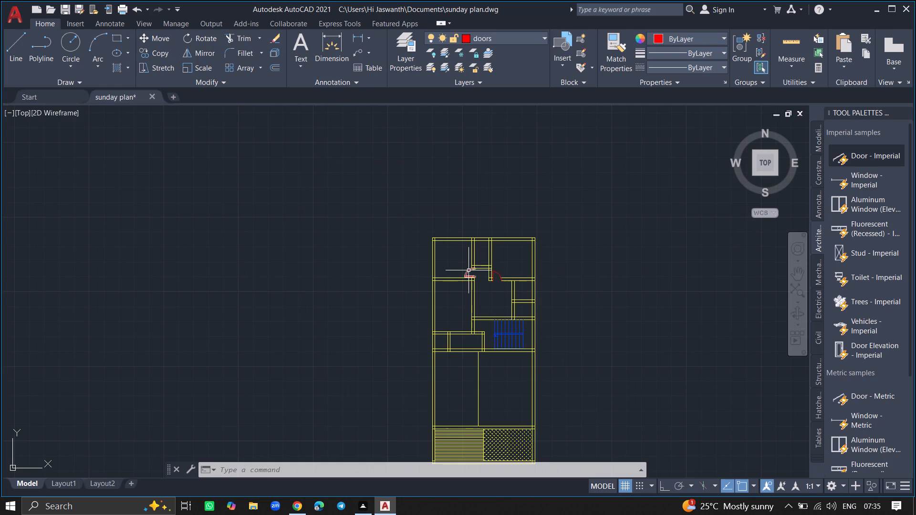
{"action": "scroll", "coordinate": [468, 270], "scroll_direction": "up", "scroll_amount": 4, "text": "ctrl"}
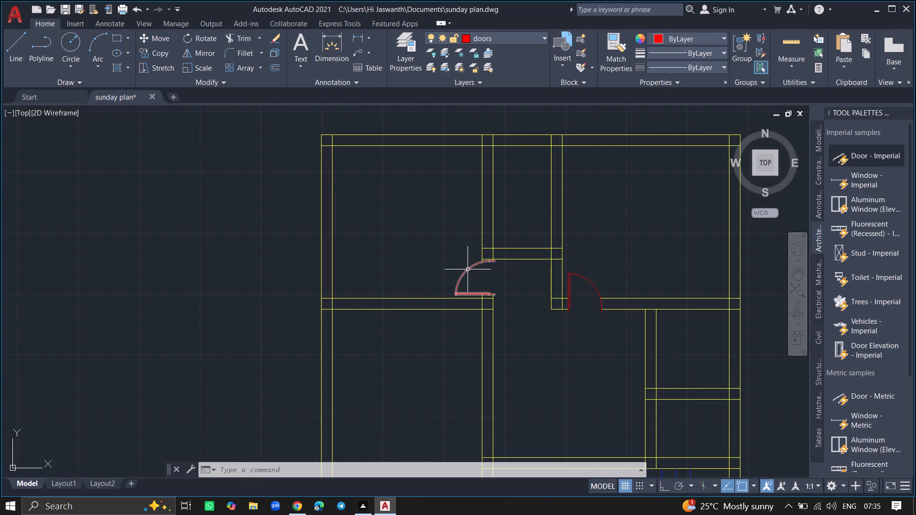
{"action": "left_click", "coordinate": [468, 269]}
{"action": "type", "text": "copy"}
{"action": "key", "text": "Return"}
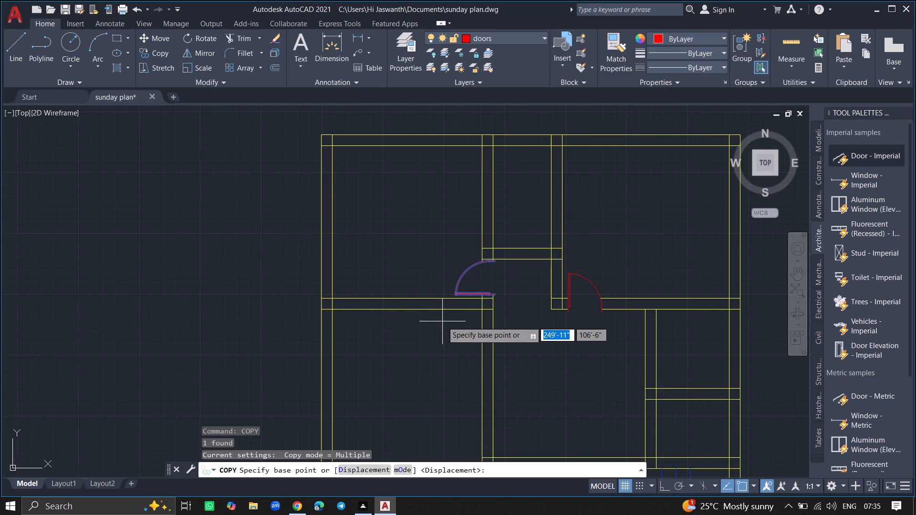
{"action": "left_click", "coordinate": [458, 292]}
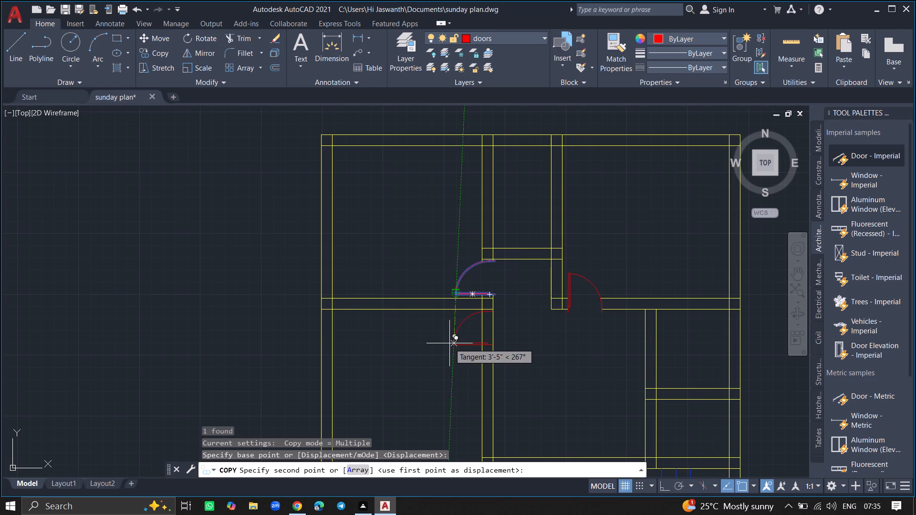
{"action": "scroll", "coordinate": [449, 343], "scroll_direction": "down", "scroll_amount": 2, "text": "ctrl"}
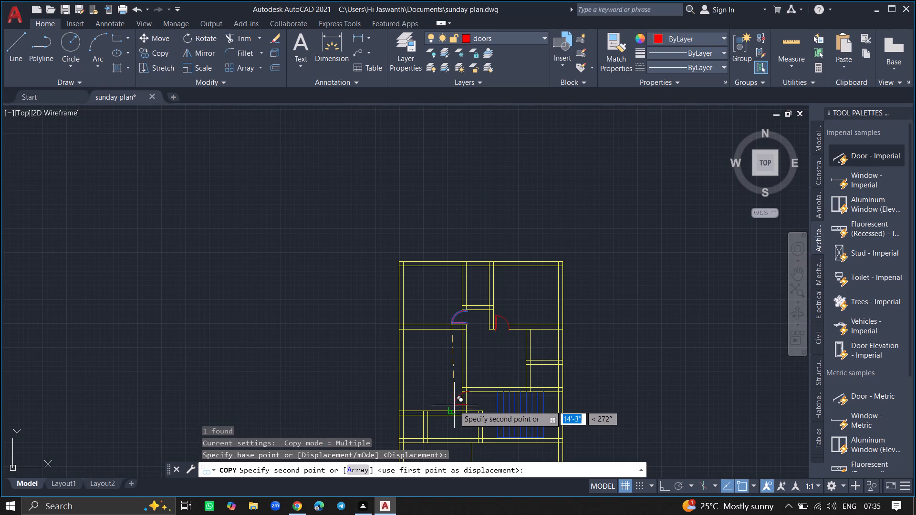
{"action": "scroll", "coordinate": [454, 406], "scroll_direction": "up", "scroll_amount": 5, "text": "ctrl"}
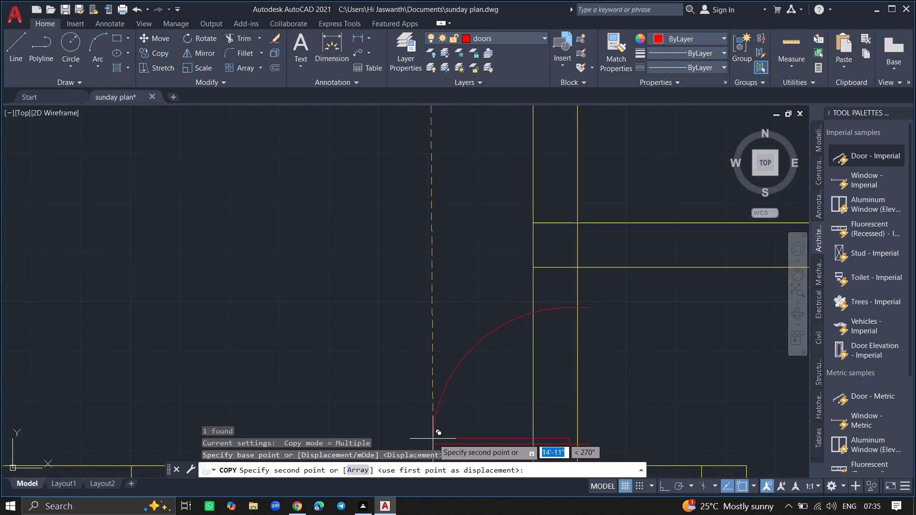
{"action": "left_click", "coordinate": [433, 439]}
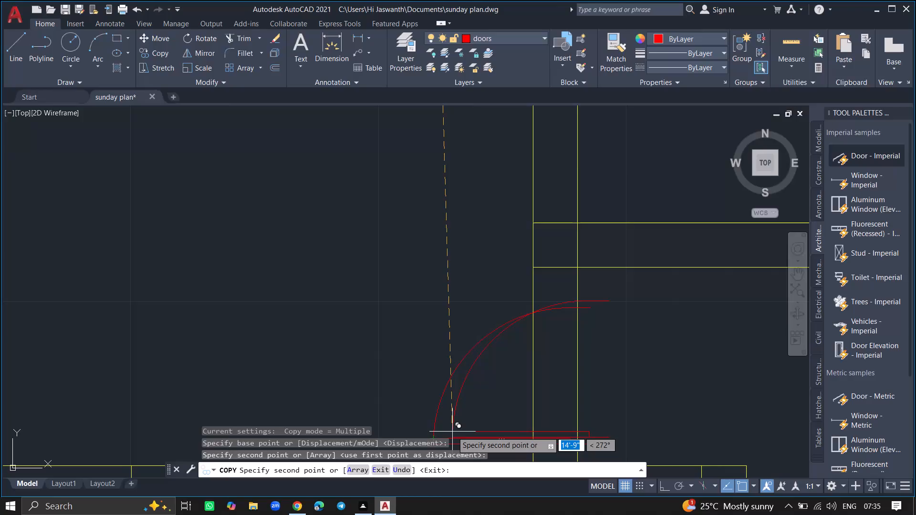
{"action": "key", "text": "Escape"}
Trim both wall lines across the copied door's opening west of the staircase, including the short stub inside its leaf.
{"action": "type", "text": "trim"}
{"action": "key", "text": "Return"}
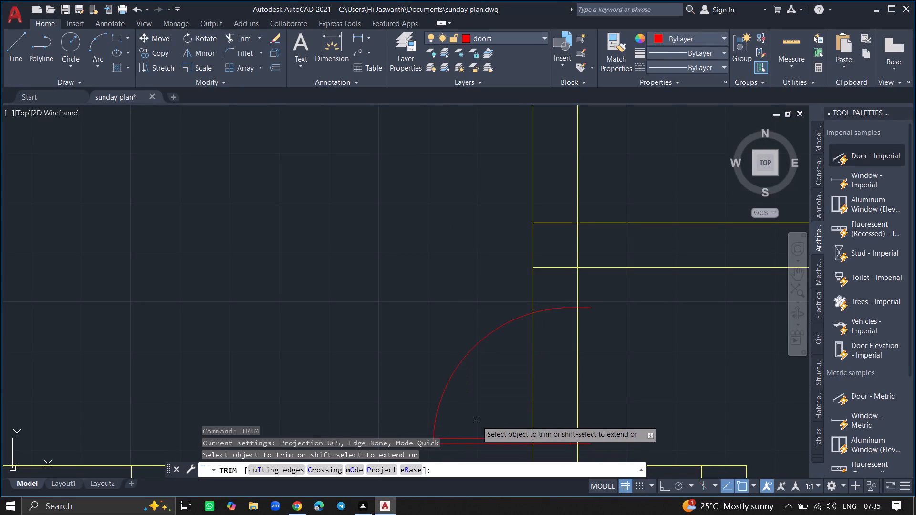
{"action": "left_click", "coordinate": [532, 402]}
{"action": "left_click", "coordinate": [577, 399]}
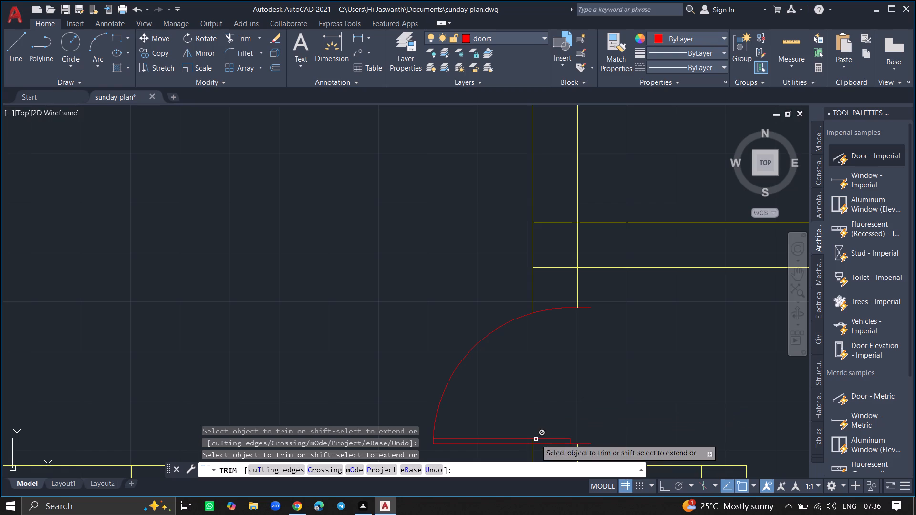
{"action": "scroll", "coordinate": [536, 443], "scroll_direction": "up", "scroll_amount": 3, "text": "ctrl"}
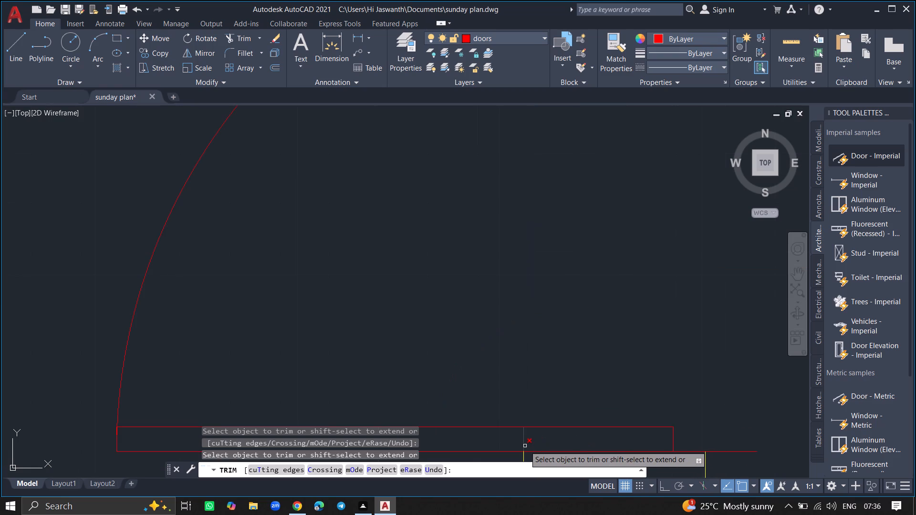
{"action": "left_click", "coordinate": [525, 446]}
{"action": "key", "text": "Return"}
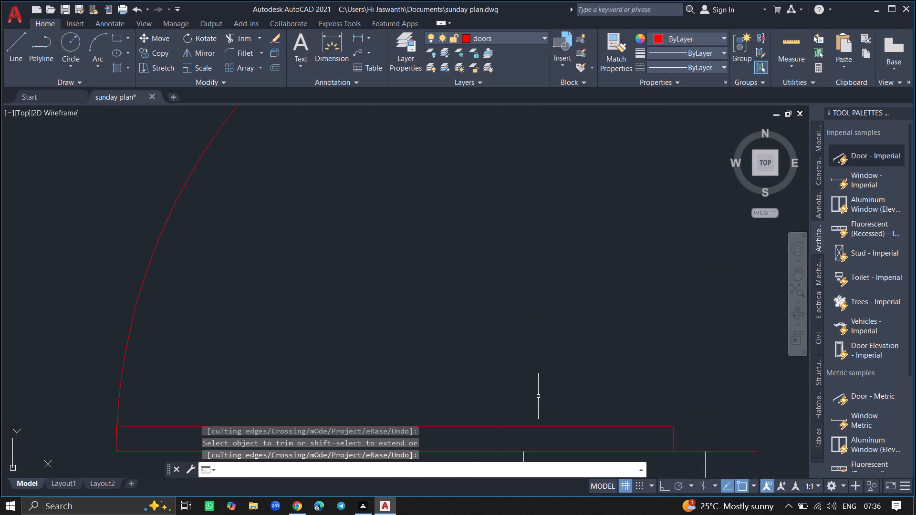
Insert a Door - Imperial block in the empty area west of the plan and set it to Open 90º.
{"action": "scroll", "coordinate": [538, 396], "scroll_direction": "down", "scroll_amount": 4, "text": "ctrl"}
{"action": "scroll", "coordinate": [541, 343], "scroll_direction": "down", "scroll_amount": 1, "text": "ctrl"}
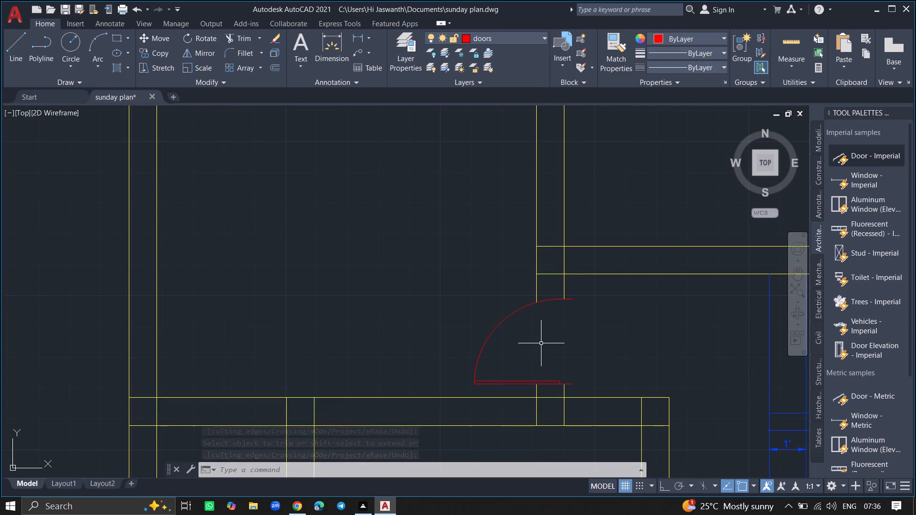
{"action": "scroll", "coordinate": [541, 343], "scroll_direction": "down", "scroll_amount": 2, "text": "ctrl"}
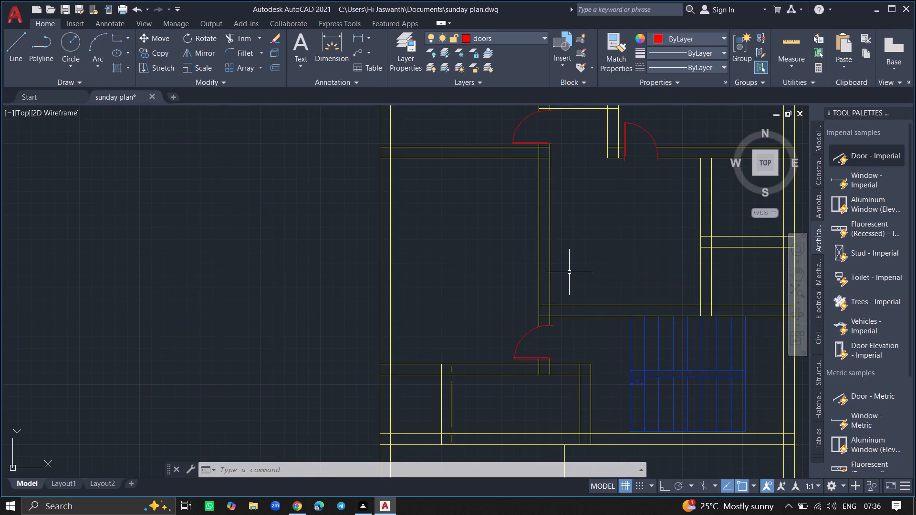
{"action": "scroll", "coordinate": [569, 272], "scroll_direction": "down", "scroll_amount": 2, "text": "ctrl"}
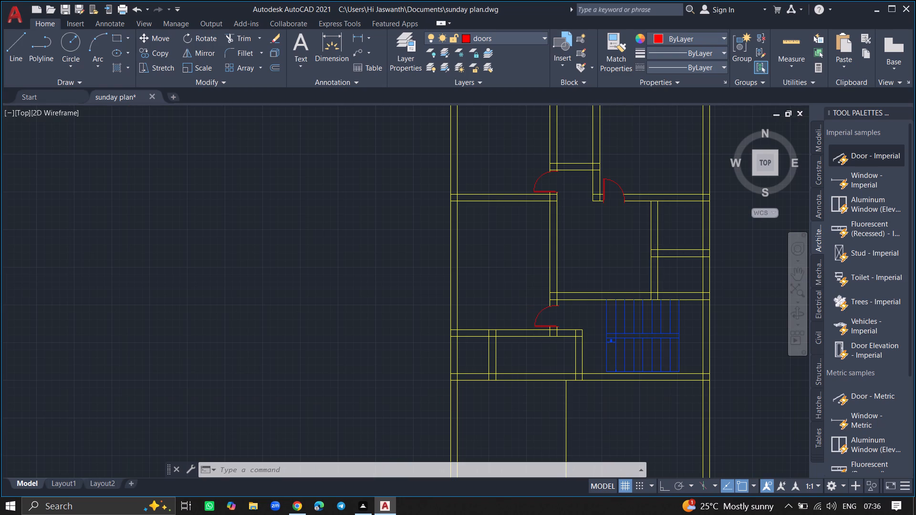
{"action": "double_click", "coordinate": [858, 158]}
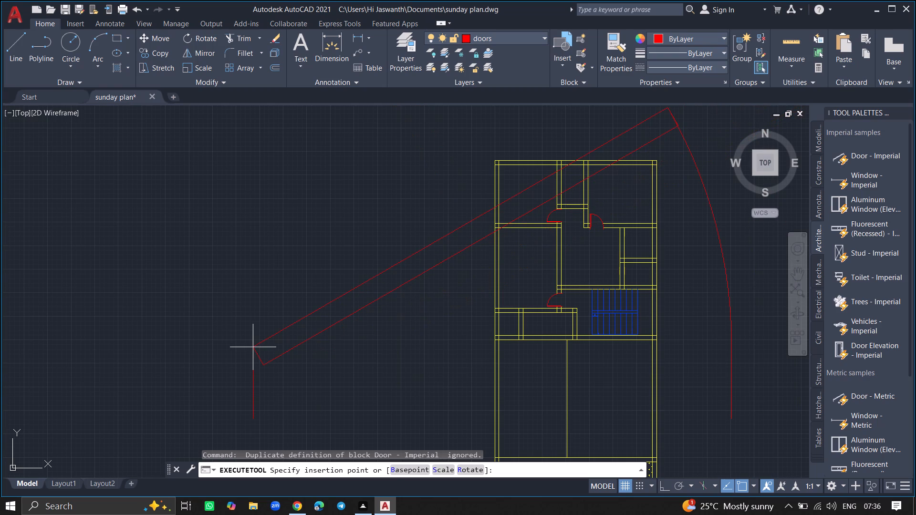
{"action": "left_click", "coordinate": [253, 347]}
{"action": "left_click", "coordinate": [253, 347]}
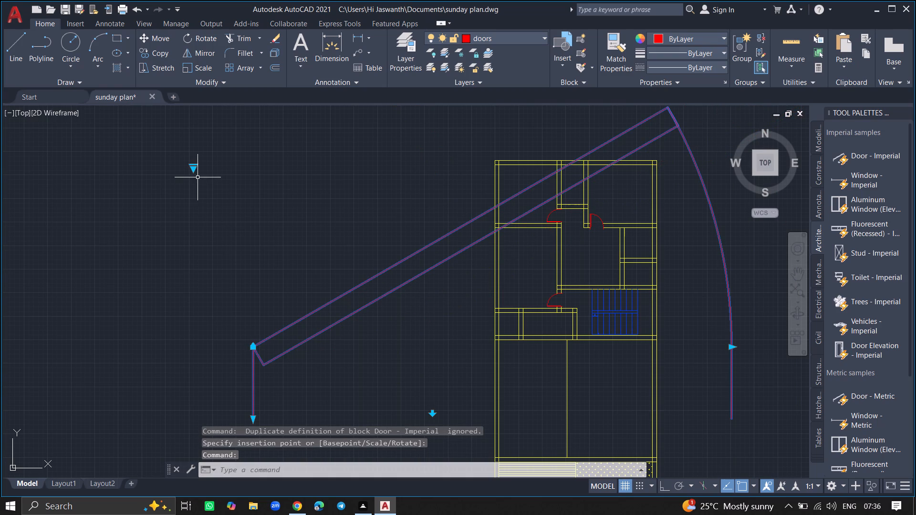
{"action": "left_click", "coordinate": [190, 167]}
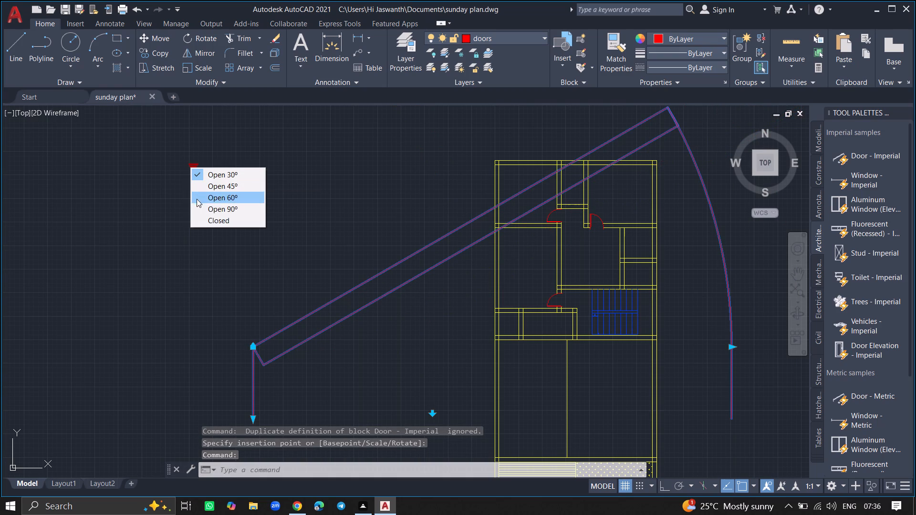
{"action": "left_click", "coordinate": [197, 207]}
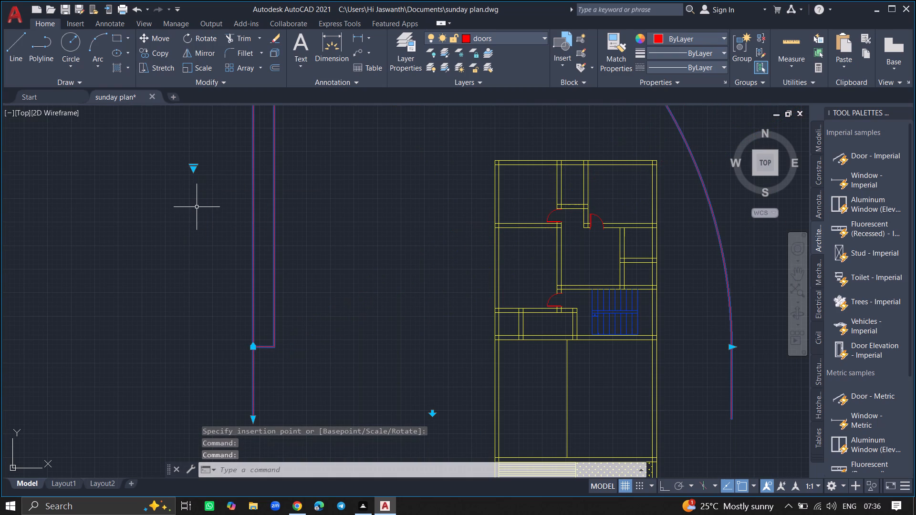
{"action": "key", "text": "Escape"}
Scale the newly inserted door down freehand about the centre of its leaf.
{"action": "scroll", "coordinate": [197, 207], "scroll_direction": "down", "scroll_amount": 1, "text": "ctrl"}
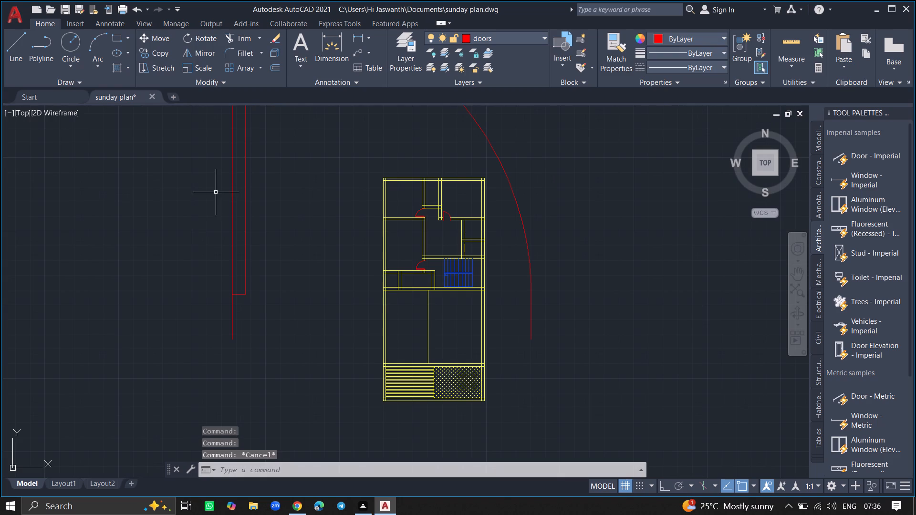
{"action": "left_click", "coordinate": [232, 191]}
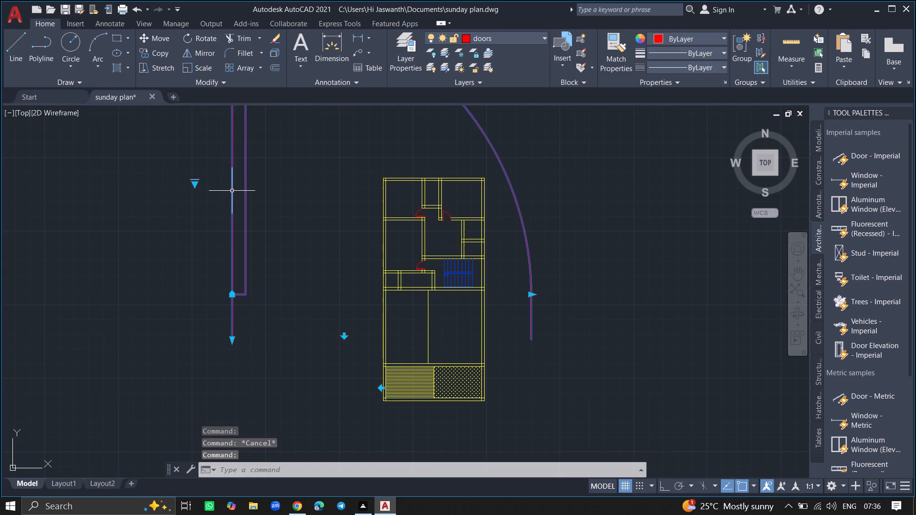
{"action": "type", "text": "sc"}
{"action": "key", "text": "Return"}
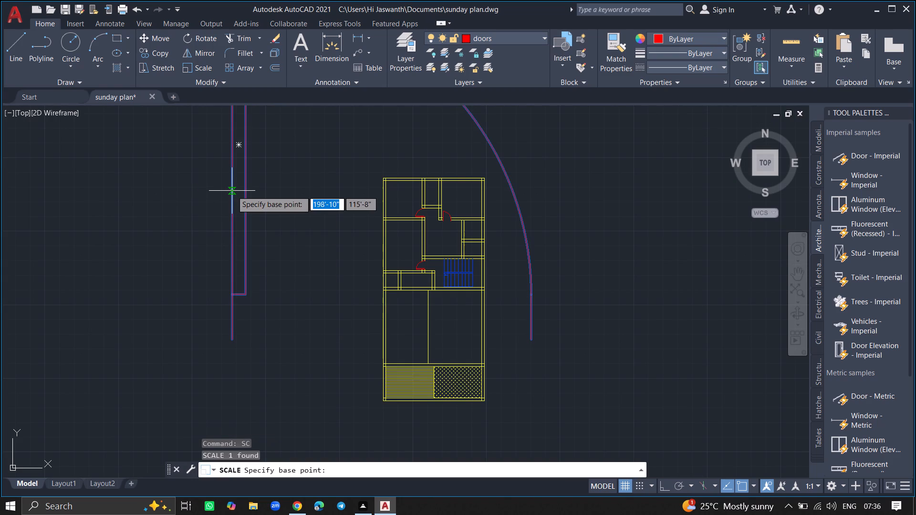
{"action": "left_click", "coordinate": [238, 147]}
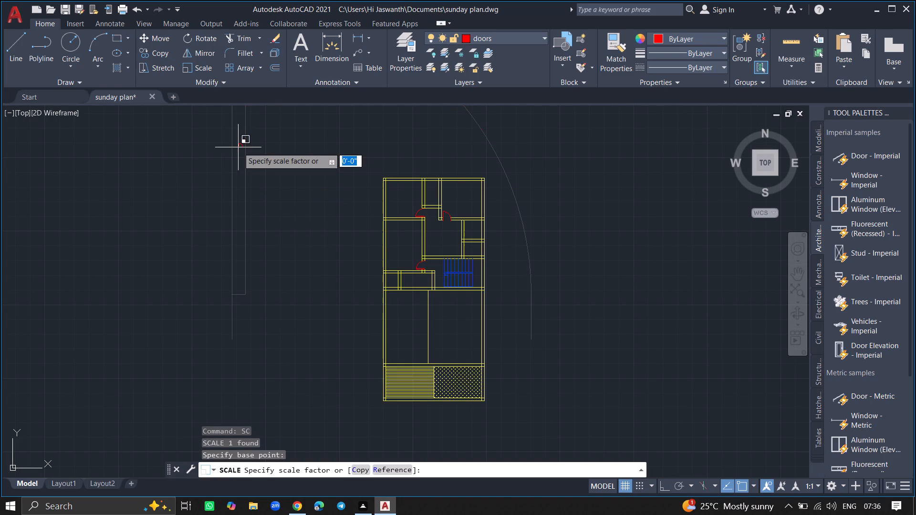
{"action": "scroll", "coordinate": [240, 135], "scroll_direction": "up", "scroll_amount": 5, "text": "ctrl"}
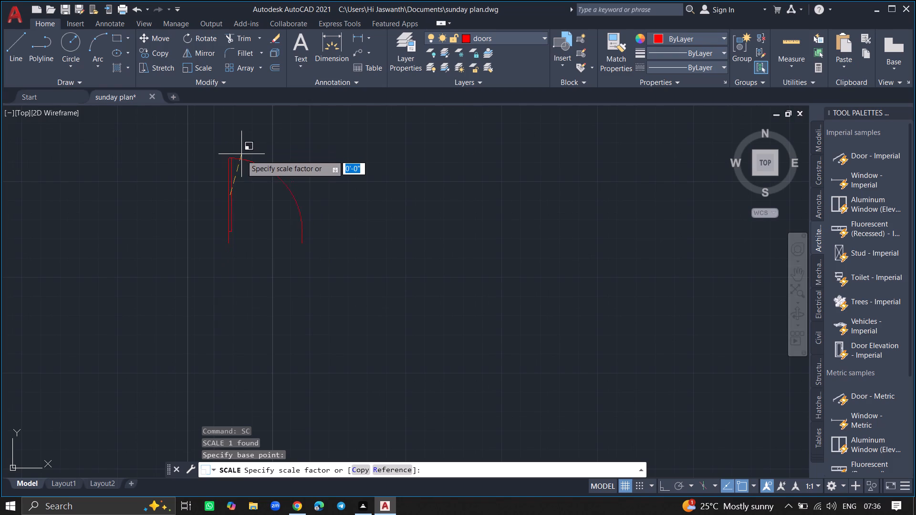
{"action": "scroll", "coordinate": [239, 168], "scroll_direction": "down", "scroll_amount": 2, "text": "ctrl"}
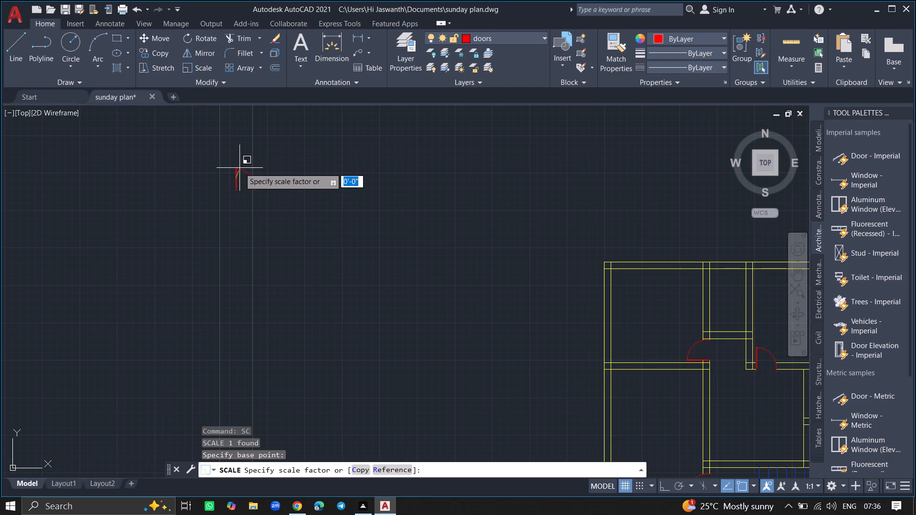
{"action": "scroll", "coordinate": [239, 168], "scroll_direction": "up", "scroll_amount": 3, "text": "ctrl"}
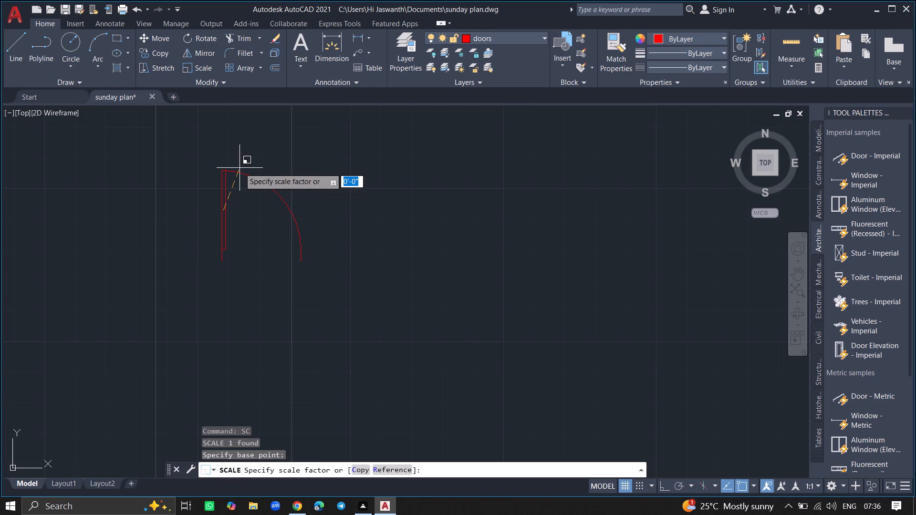
{"action": "left_click", "coordinate": [236, 196]}
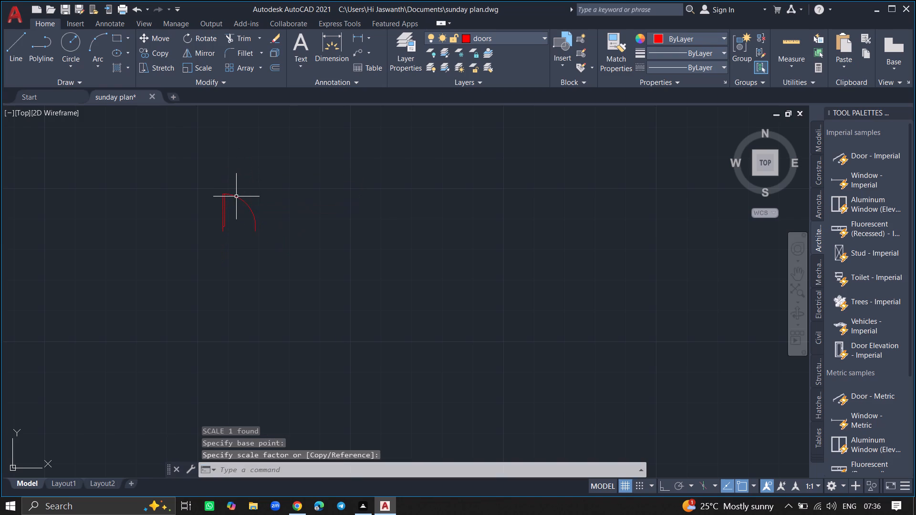
Rotate the small loose door west of the plan by 270° about its leaf's midpoint, with Ortho on.
{"action": "left_click", "coordinate": [224, 203]}
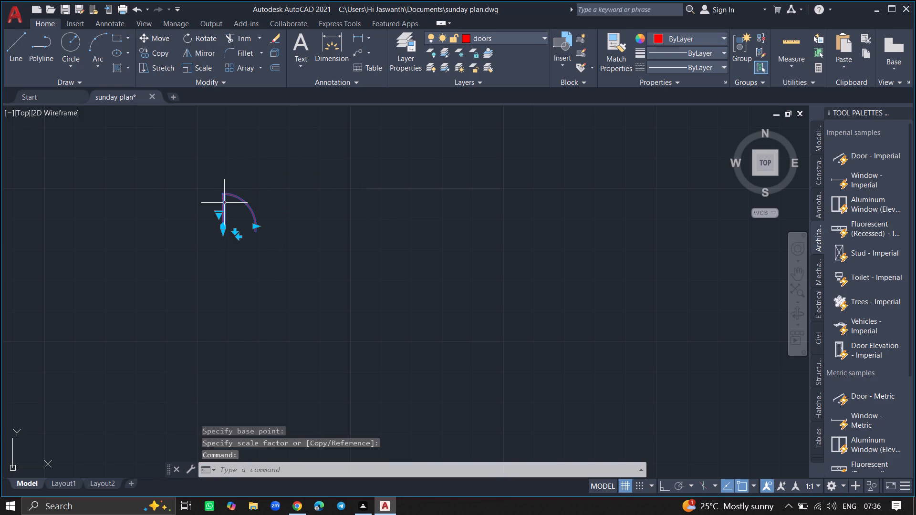
{"action": "type", "text": "ro"}
{"action": "key", "text": "Return"}
{"action": "left_click", "coordinate": [224, 203]}
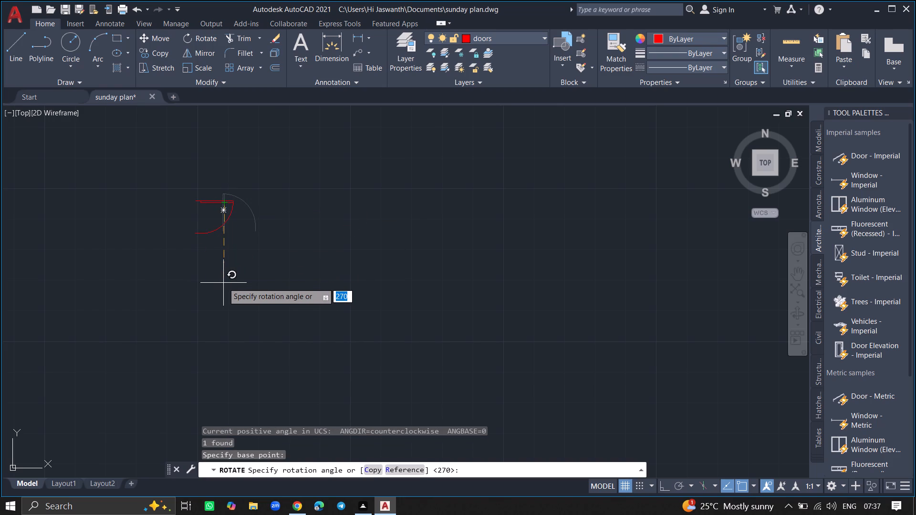
{"action": "key", "text": "F8"}
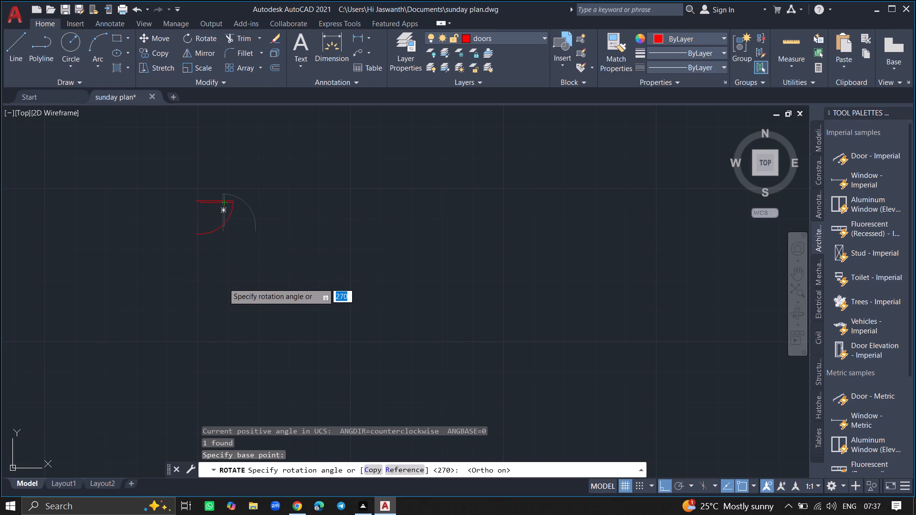
{"action": "left_click", "coordinate": [223, 283]}
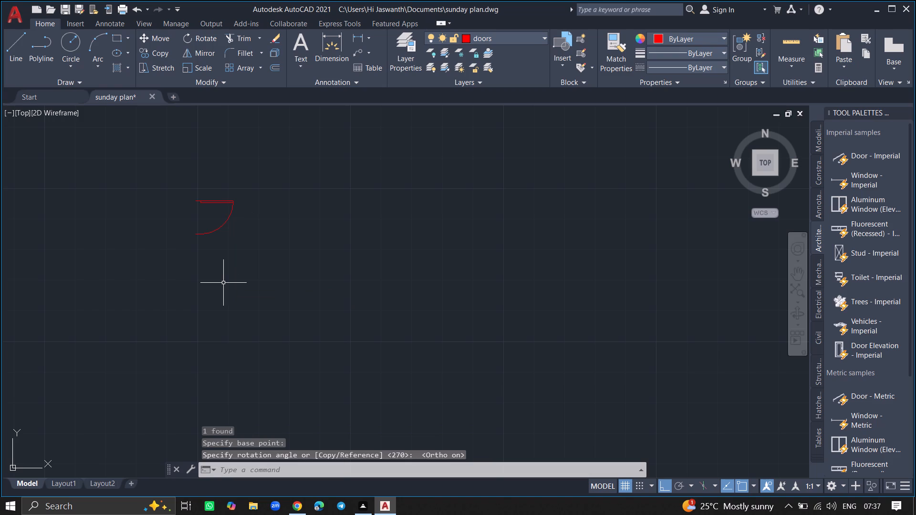
Copy the rotated small door onto the north end of the wall between the central hall and the small east rooms, with Ortho off.
{"action": "left_click", "coordinate": [214, 230]}
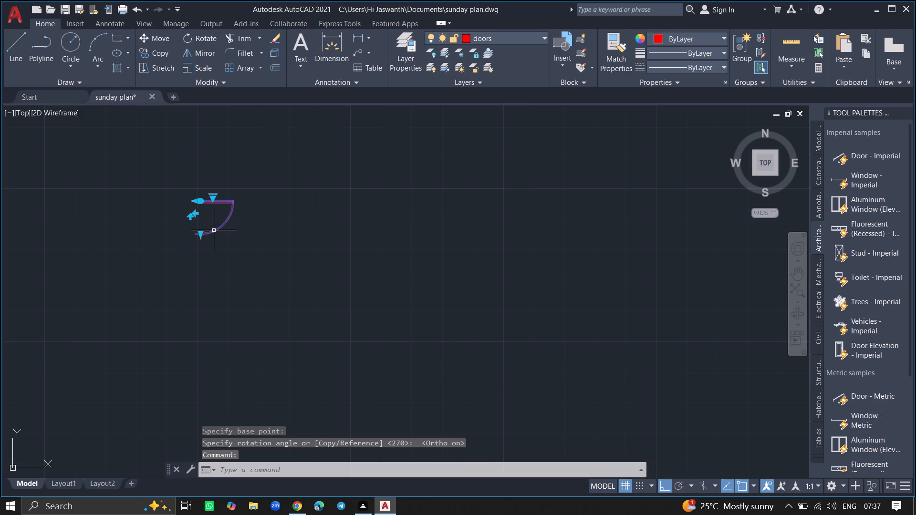
{"action": "type", "text": "copy"}
{"action": "key", "text": "Return"}
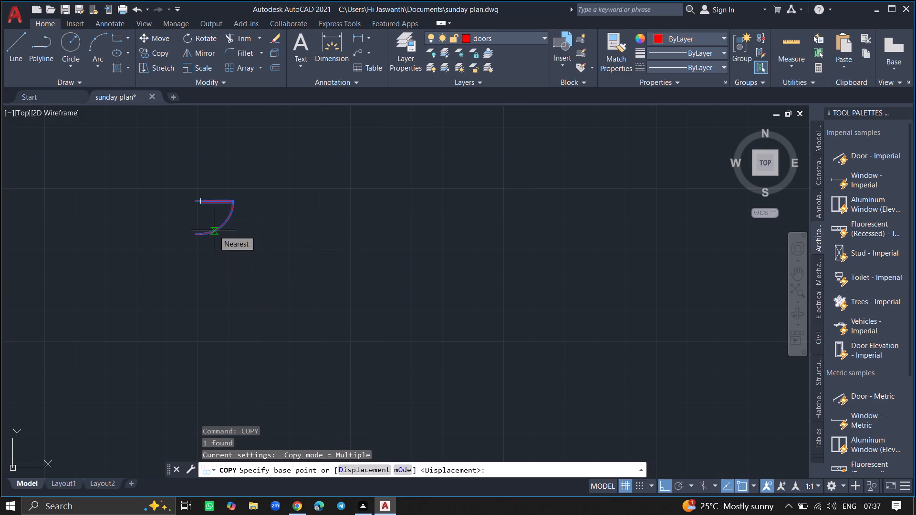
{"action": "left_click", "coordinate": [214, 230]}
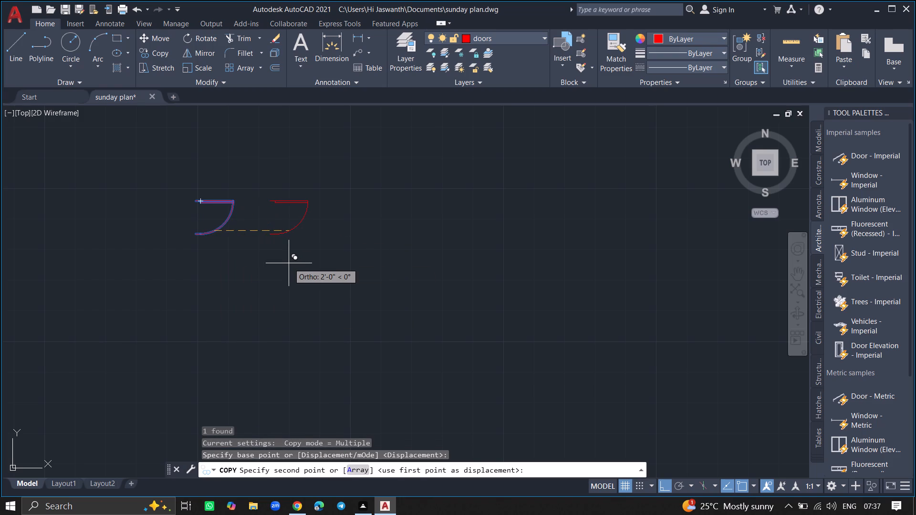
{"action": "key", "text": "F8"}
{"action": "scroll", "coordinate": [289, 263], "scroll_direction": "down", "scroll_amount": 4, "text": "ctrl"}
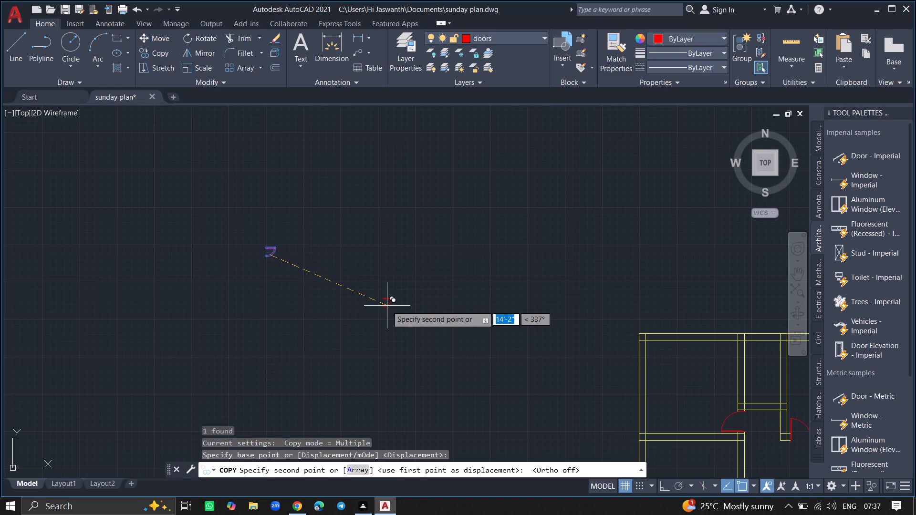
{"action": "scroll", "coordinate": [387, 306], "scroll_direction": "down", "scroll_amount": 6, "text": "ctrl"}
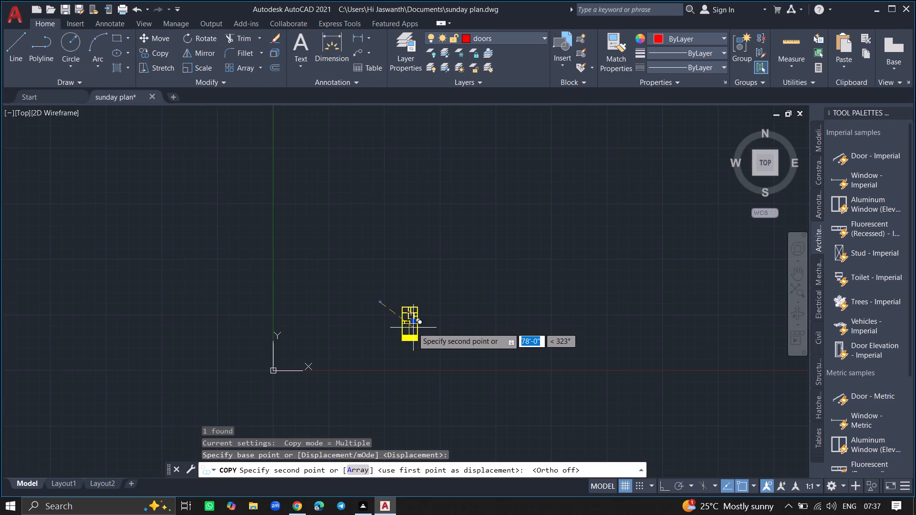
{"action": "scroll", "coordinate": [413, 328], "scroll_direction": "up", "scroll_amount": 12, "text": "ctrl"}
{"action": "scroll", "coordinate": [416, 266], "scroll_direction": "up", "scroll_amount": 9, "text": "ctrl"}
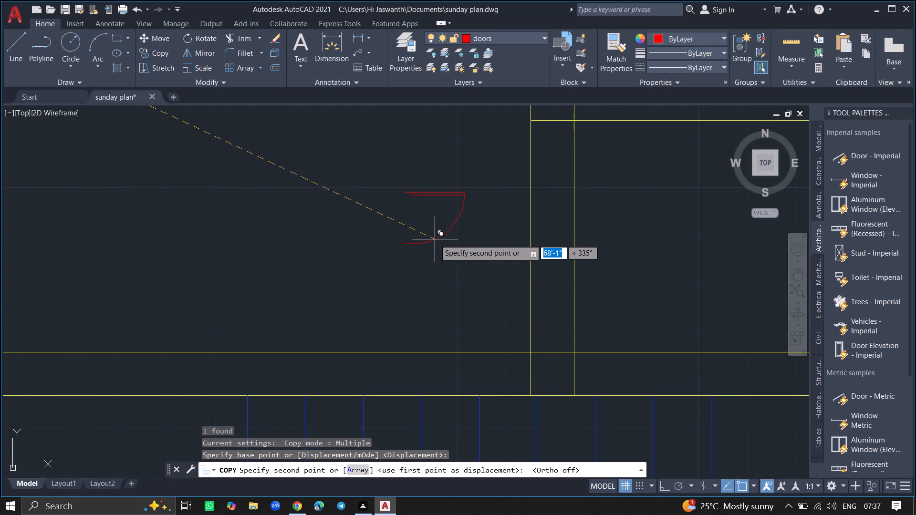
{"action": "scroll", "coordinate": [435, 239], "scroll_direction": "down", "scroll_amount": 3, "text": "ctrl"}
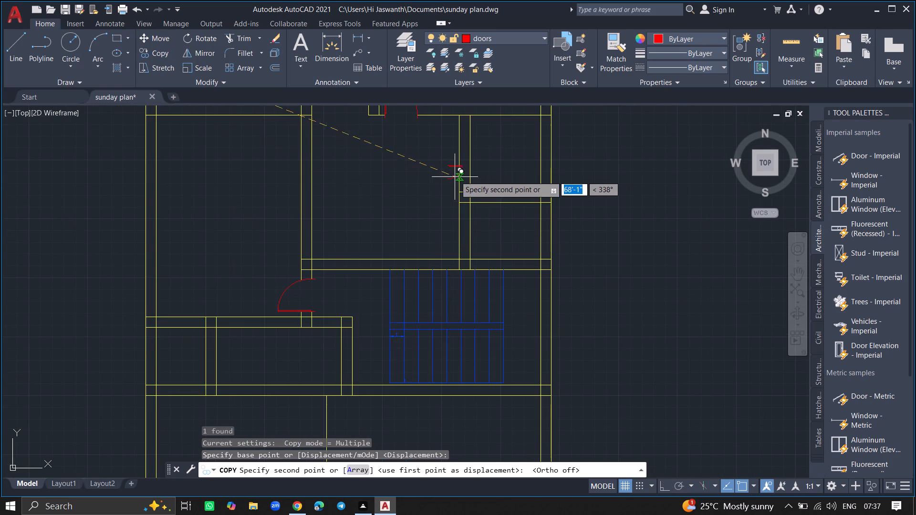
{"action": "scroll", "coordinate": [466, 129], "scroll_direction": "up", "scroll_amount": 6, "text": "ctrl"}
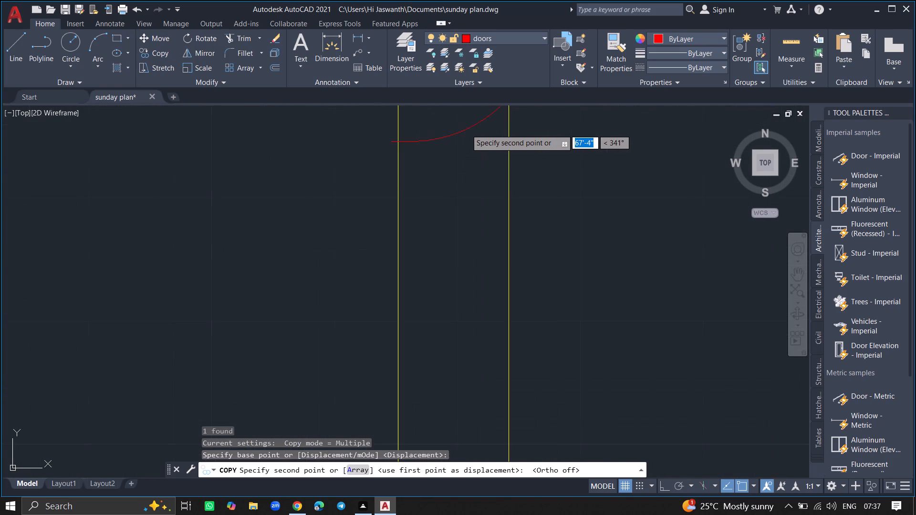
{"action": "scroll", "coordinate": [466, 129], "scroll_direction": "down", "scroll_amount": 5, "text": "ctrl"}
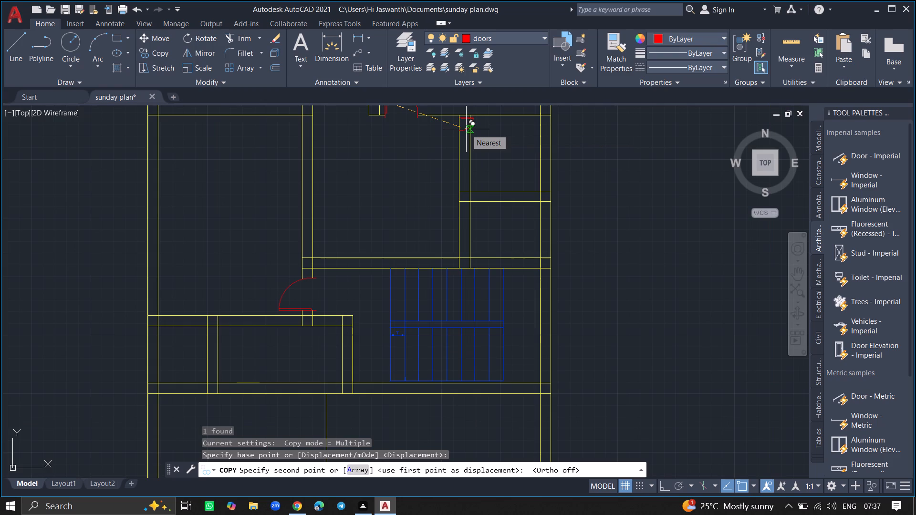
{"action": "scroll", "coordinate": [468, 131], "scroll_direction": "up", "scroll_amount": 3, "text": "ctrl"}
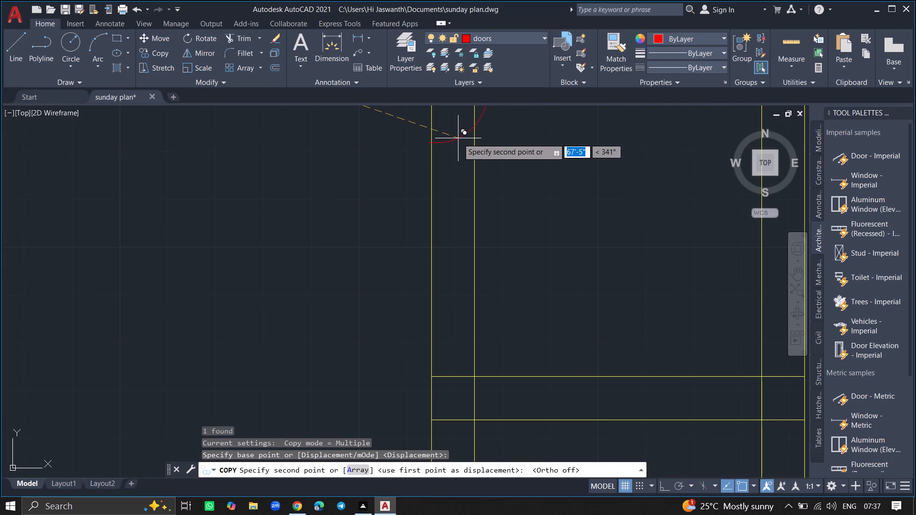
{"action": "left_click", "coordinate": [458, 138]}
{"action": "key", "text": "Escape"}
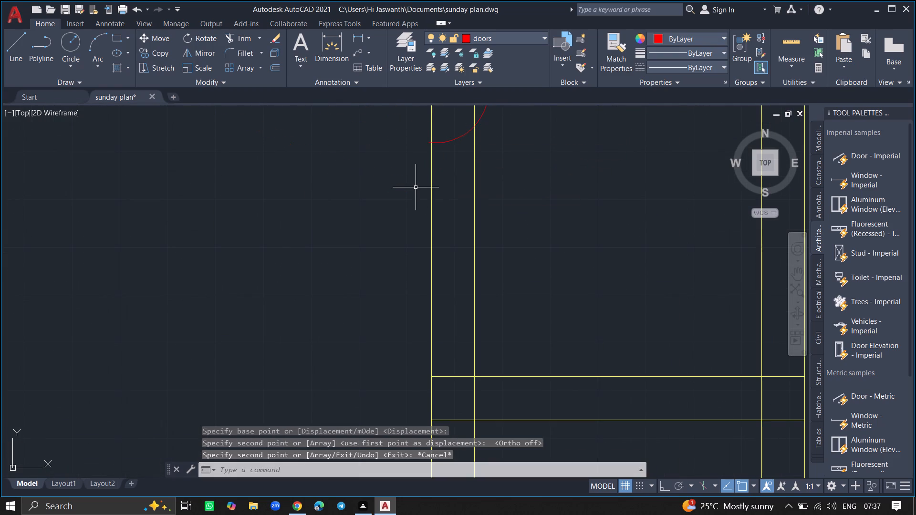
Scale the copied door up freehand about the centre of its leaf, spanning the small east room's west wall.
{"action": "scroll", "coordinate": [416, 187], "scroll_direction": "down", "scroll_amount": 5, "text": "ctrl"}
{"action": "scroll", "coordinate": [417, 173], "scroll_direction": "up", "scroll_amount": 8, "text": "ctrl"}
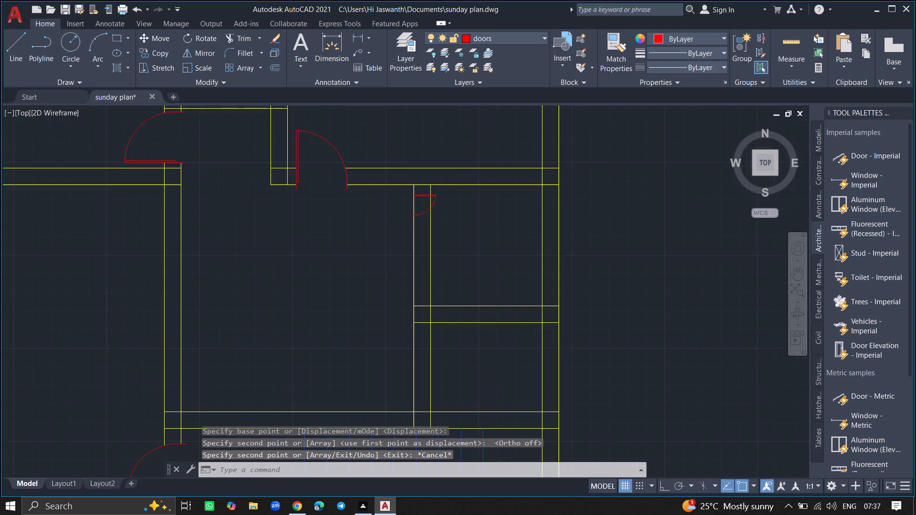
{"action": "scroll", "coordinate": [417, 173], "scroll_direction": "up", "scroll_amount": 2, "text": "ctrl"}
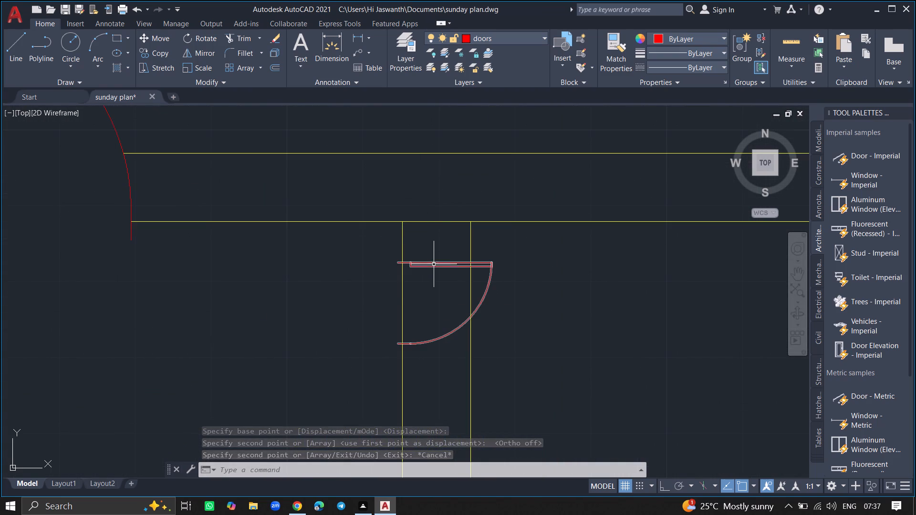
{"action": "left_click", "coordinate": [434, 264]}
{"action": "type", "text": "sc"}
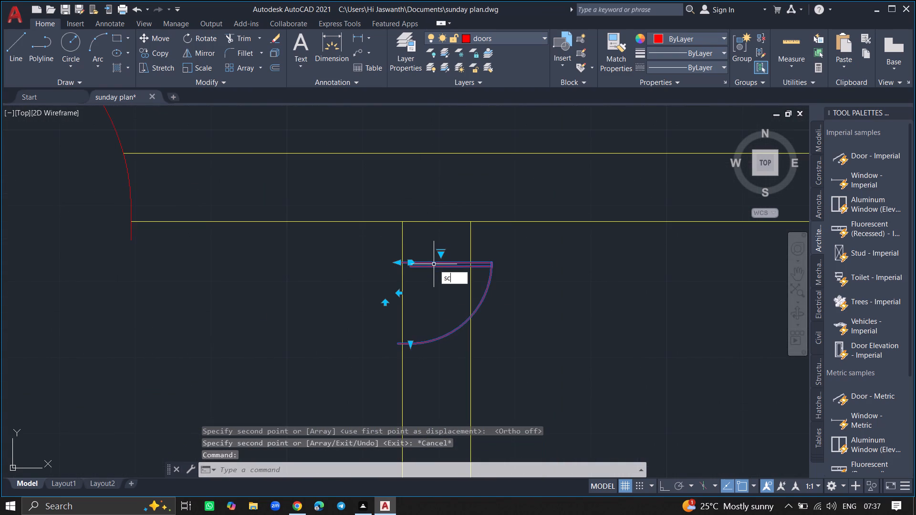
{"action": "key", "text": "Return"}
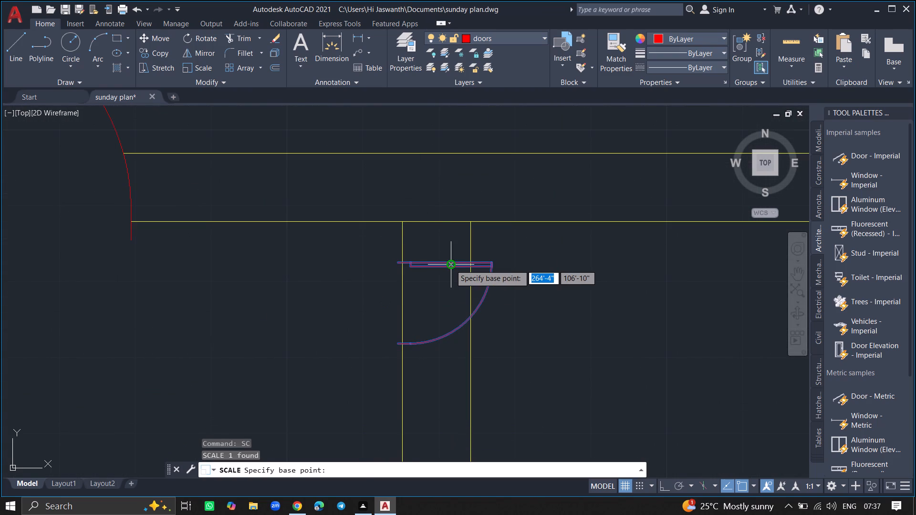
{"action": "left_click", "coordinate": [450, 265]}
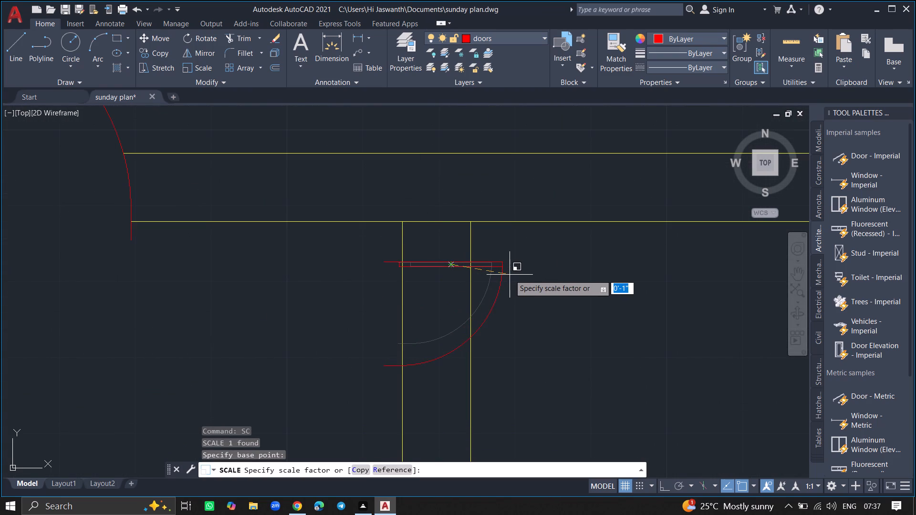
{"action": "left_click", "coordinate": [512, 273]}
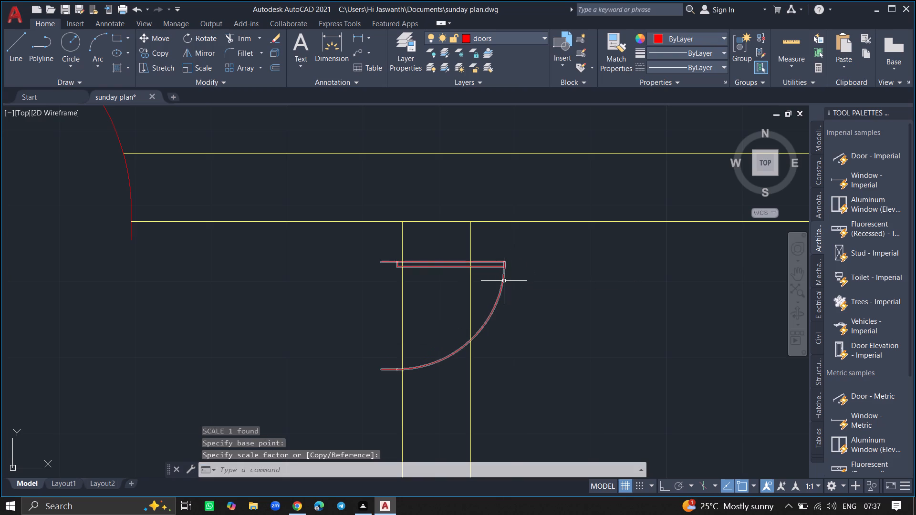
Move the enlarged door about 2" east so its frame end sits at the wall's west face.
{"action": "left_click", "coordinate": [500, 281]}
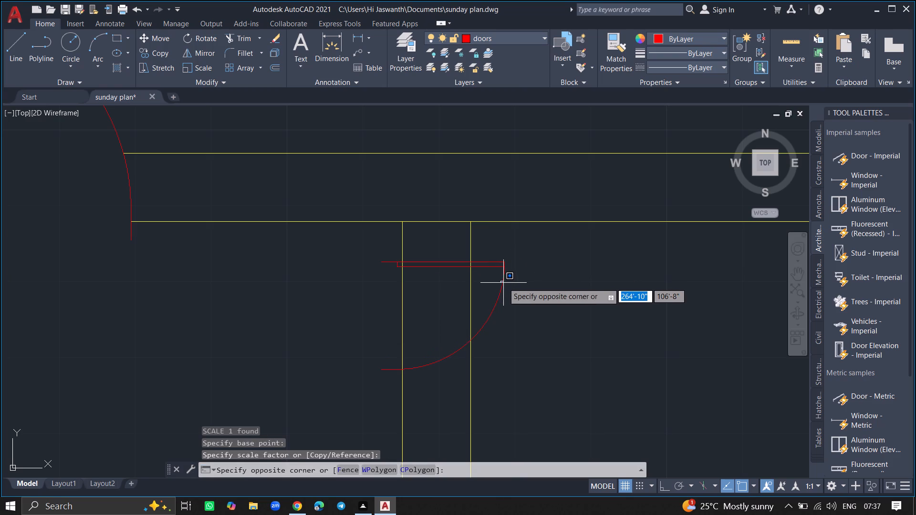
{"action": "left_click", "coordinate": [509, 281]}
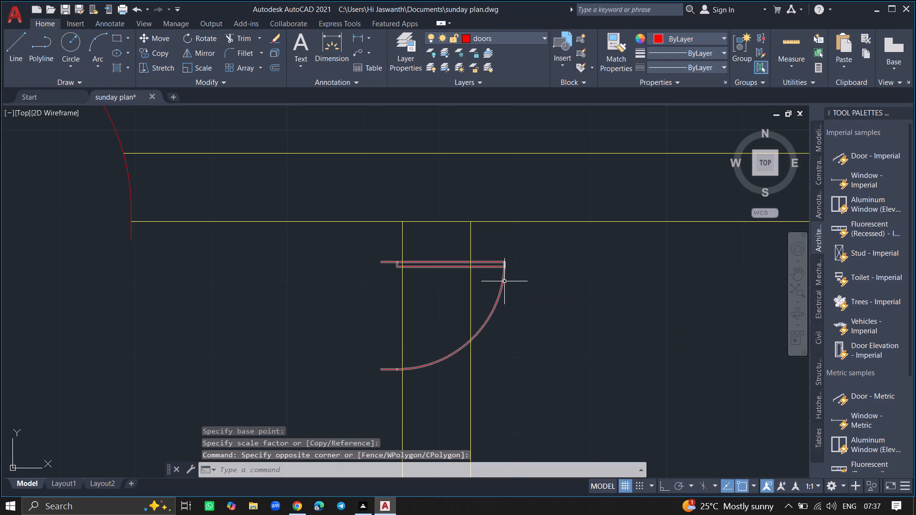
{"action": "left_click", "coordinate": [504, 281]}
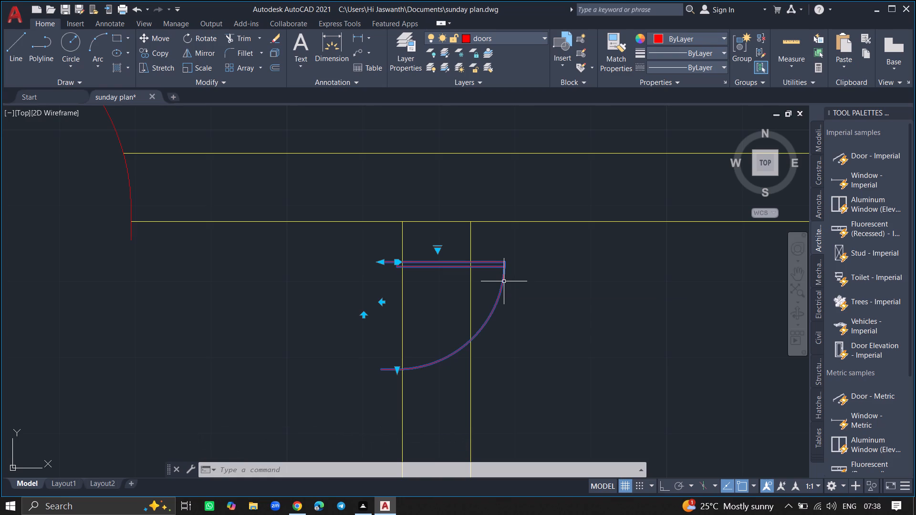
{"action": "type", "text": "move"}
{"action": "key", "text": "Return"}
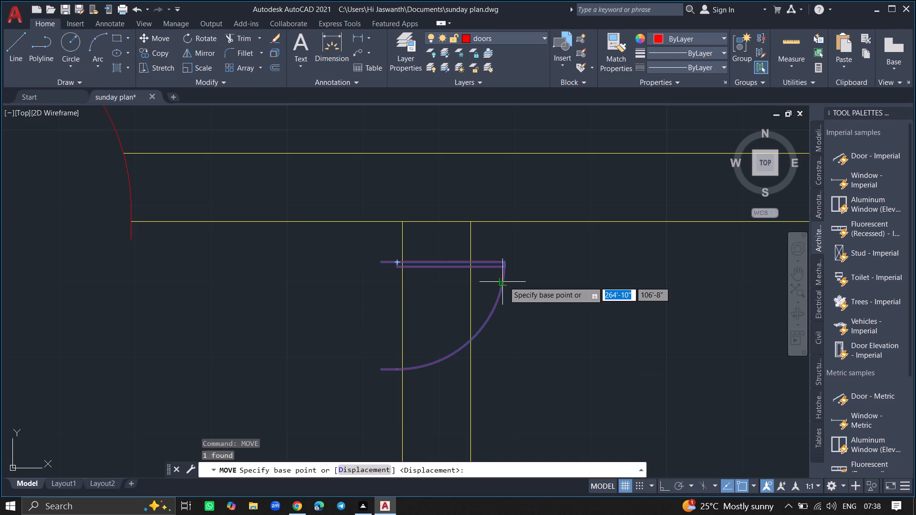
{"action": "left_click", "coordinate": [502, 278]}
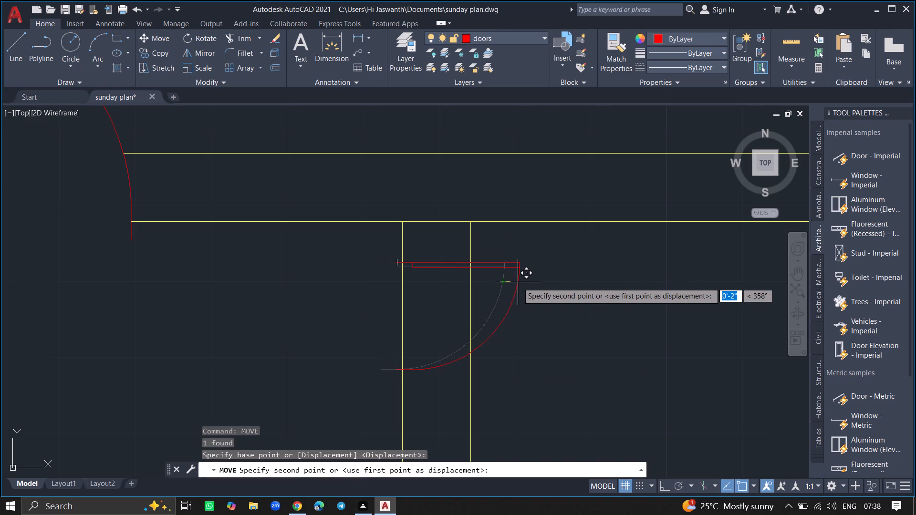
{"action": "left_click", "coordinate": [520, 282]}
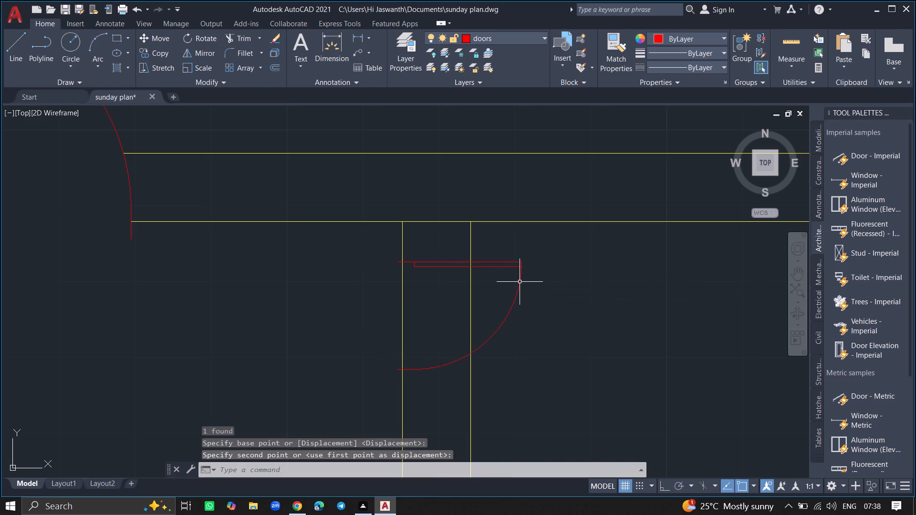
Trim both wall lines across the small east room's door opening, including the short stub inside the door leaf.
{"action": "type", "text": "trim"}
{"action": "key", "text": "Return"}
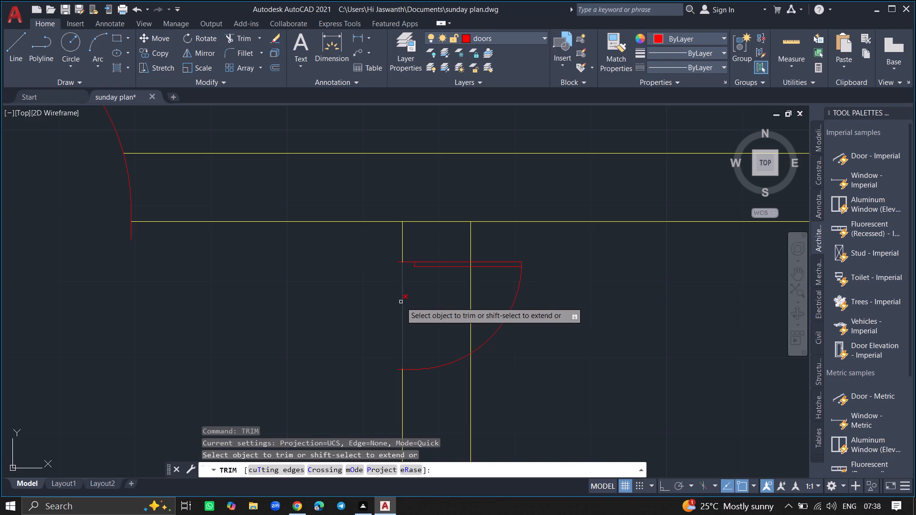
{"action": "left_click", "coordinate": [401, 302]}
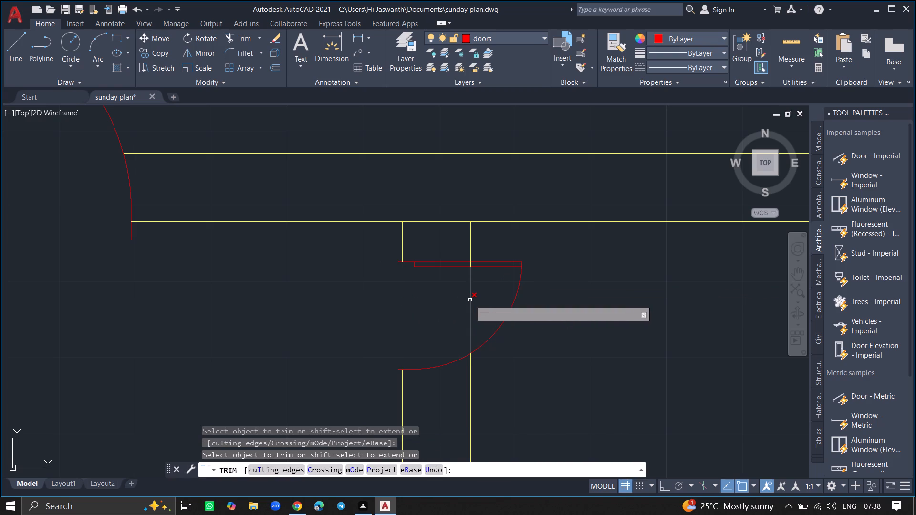
{"action": "left_click", "coordinate": [470, 300]}
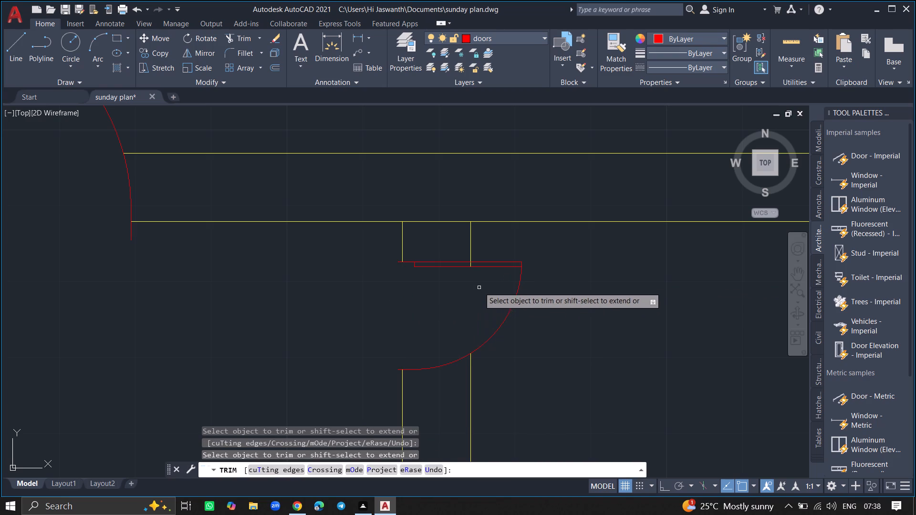
{"action": "scroll", "coordinate": [472, 265], "scroll_direction": "up", "scroll_amount": 6, "text": "ctrl"}
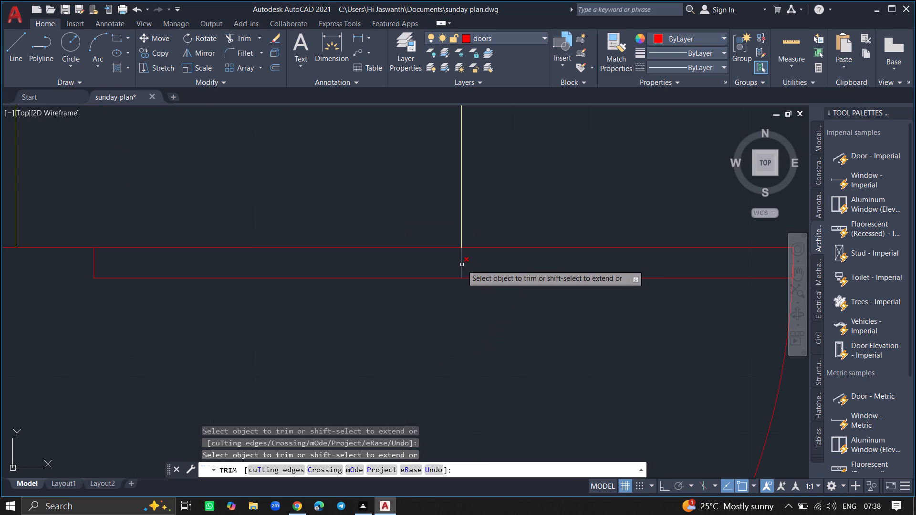
{"action": "left_click", "coordinate": [462, 265]}
{"action": "key", "text": "Return"}
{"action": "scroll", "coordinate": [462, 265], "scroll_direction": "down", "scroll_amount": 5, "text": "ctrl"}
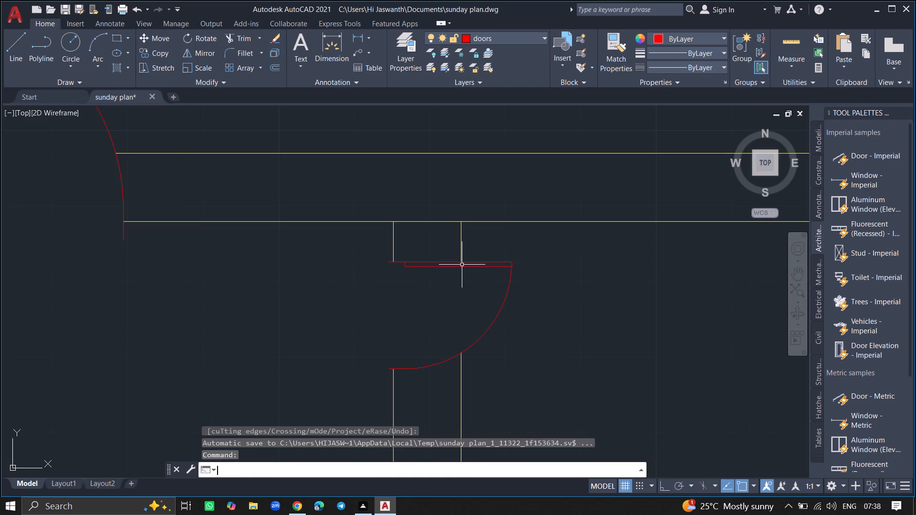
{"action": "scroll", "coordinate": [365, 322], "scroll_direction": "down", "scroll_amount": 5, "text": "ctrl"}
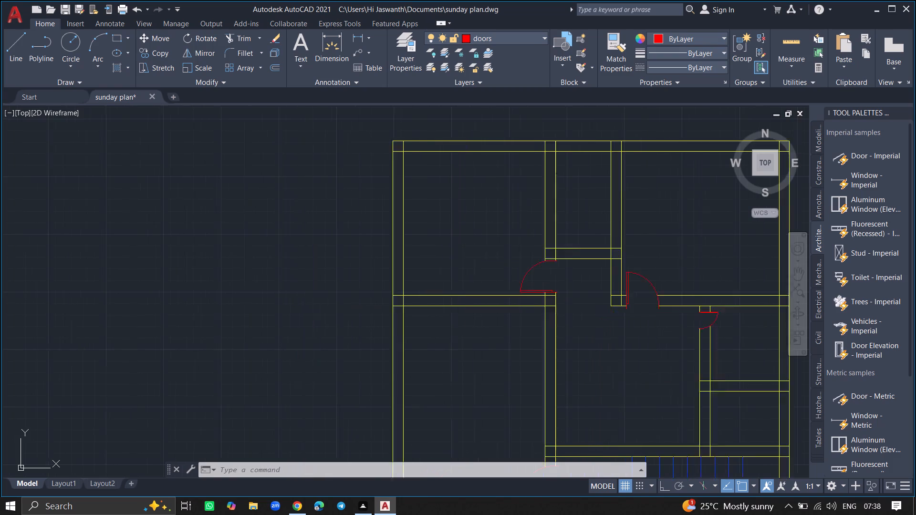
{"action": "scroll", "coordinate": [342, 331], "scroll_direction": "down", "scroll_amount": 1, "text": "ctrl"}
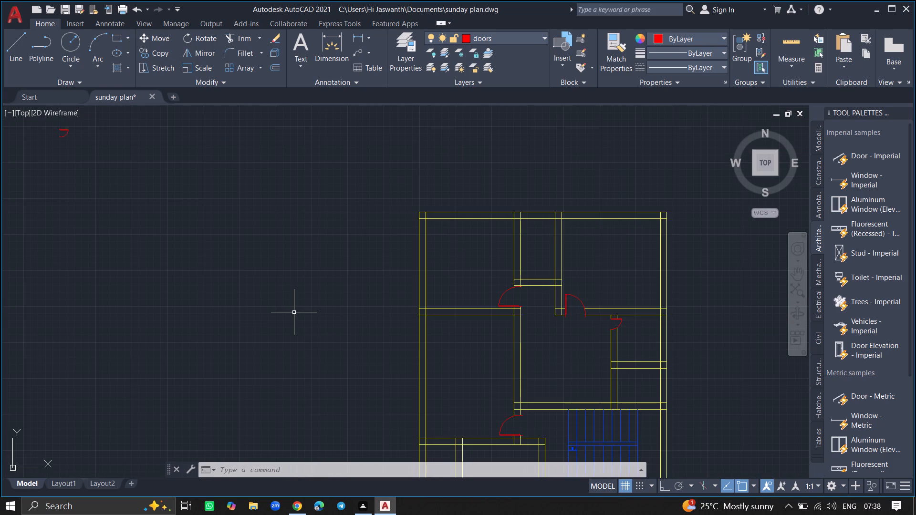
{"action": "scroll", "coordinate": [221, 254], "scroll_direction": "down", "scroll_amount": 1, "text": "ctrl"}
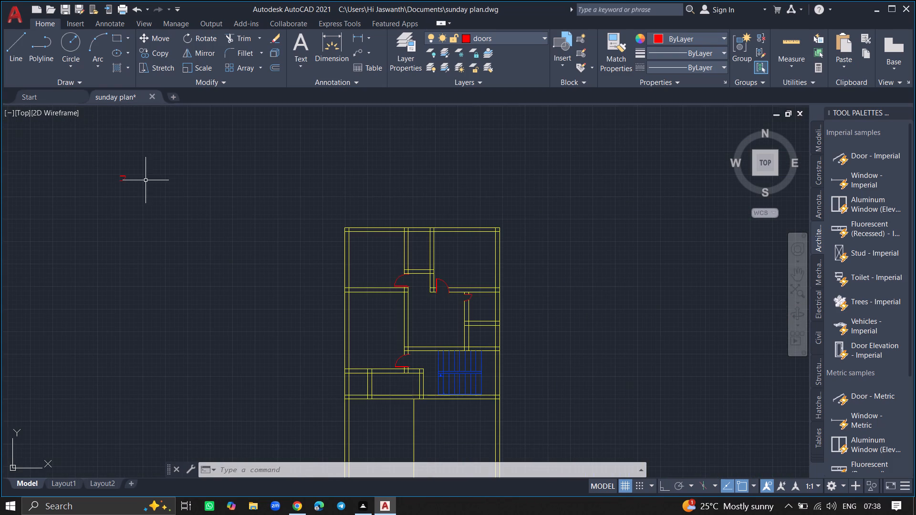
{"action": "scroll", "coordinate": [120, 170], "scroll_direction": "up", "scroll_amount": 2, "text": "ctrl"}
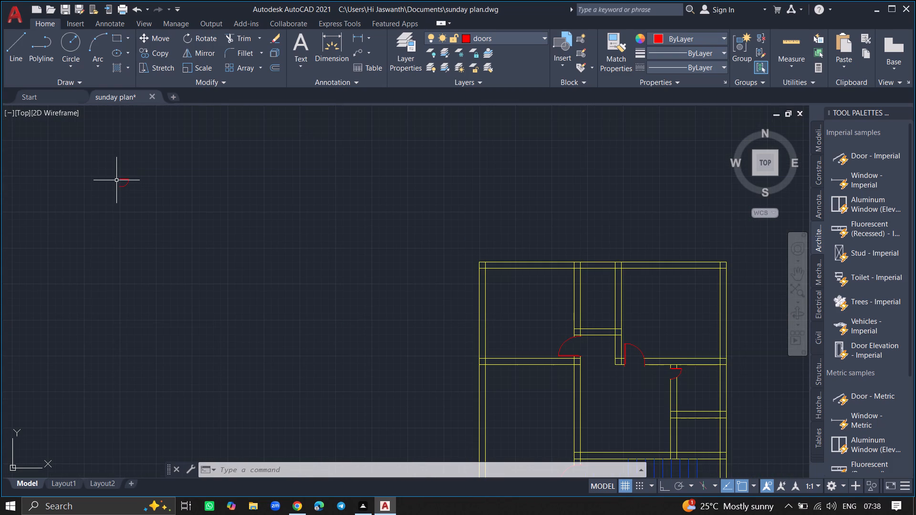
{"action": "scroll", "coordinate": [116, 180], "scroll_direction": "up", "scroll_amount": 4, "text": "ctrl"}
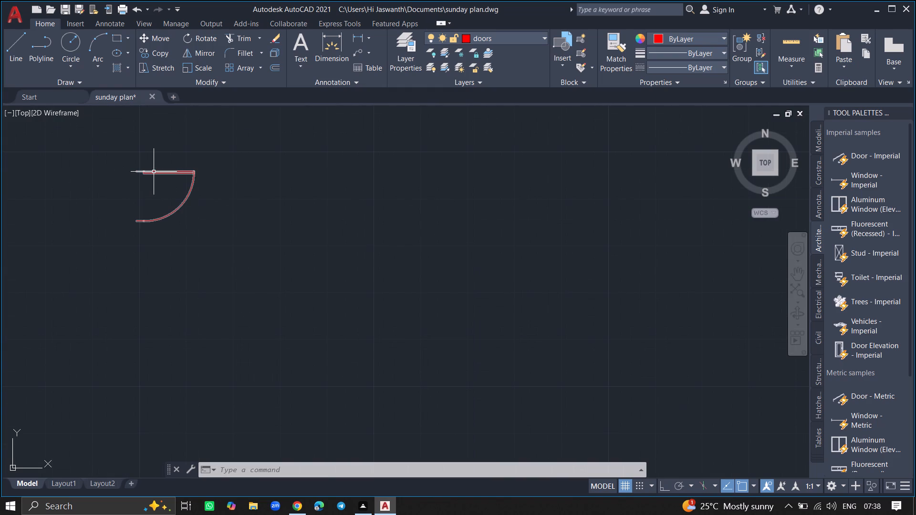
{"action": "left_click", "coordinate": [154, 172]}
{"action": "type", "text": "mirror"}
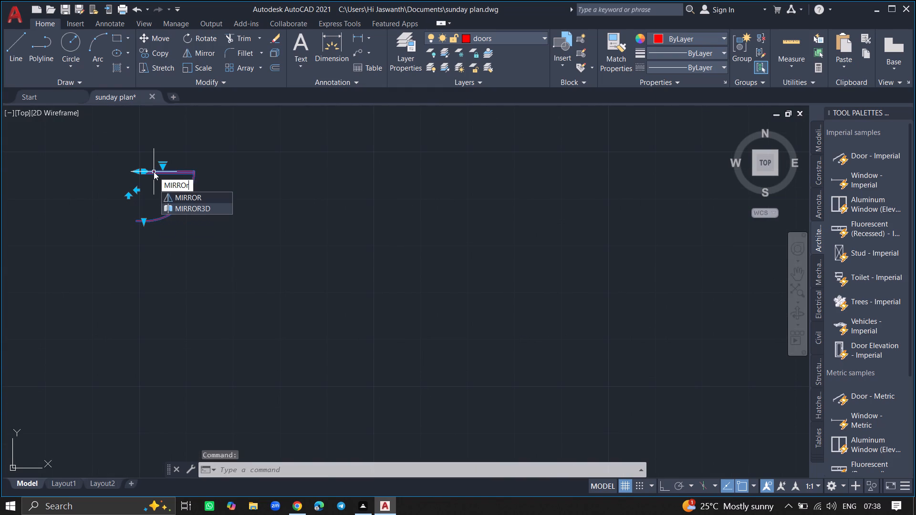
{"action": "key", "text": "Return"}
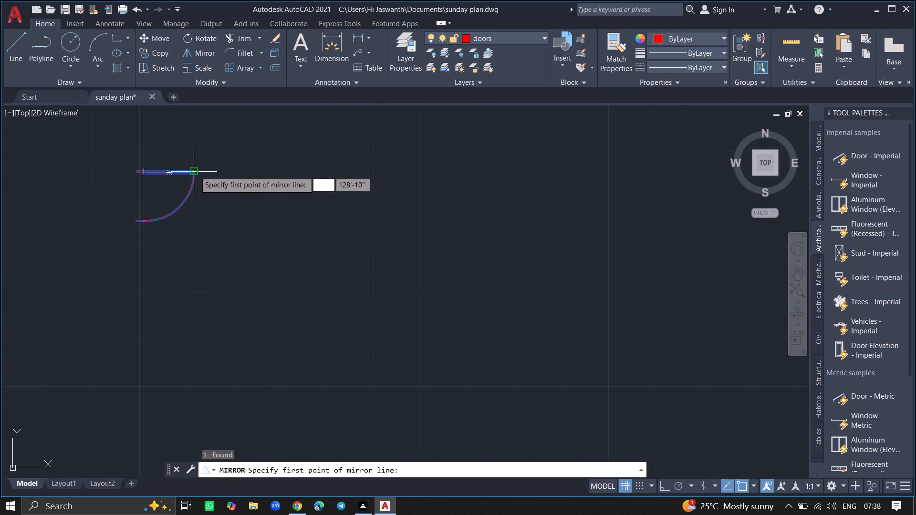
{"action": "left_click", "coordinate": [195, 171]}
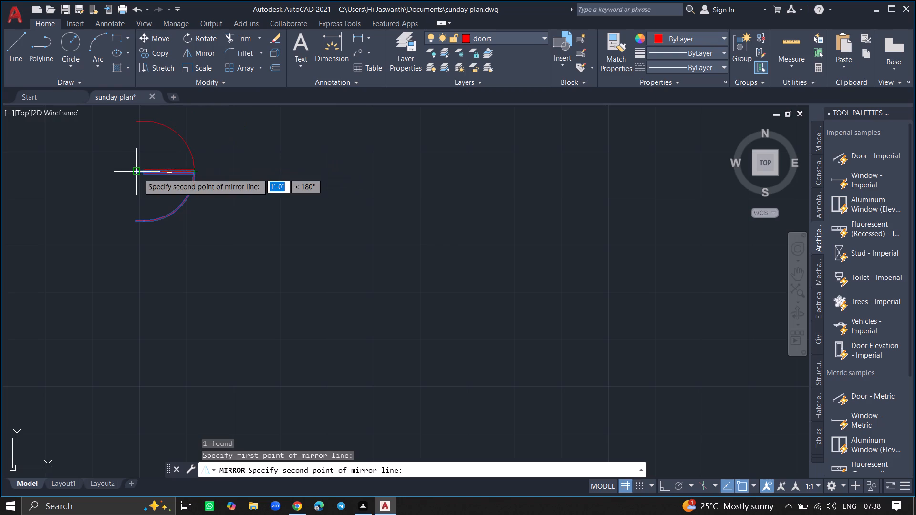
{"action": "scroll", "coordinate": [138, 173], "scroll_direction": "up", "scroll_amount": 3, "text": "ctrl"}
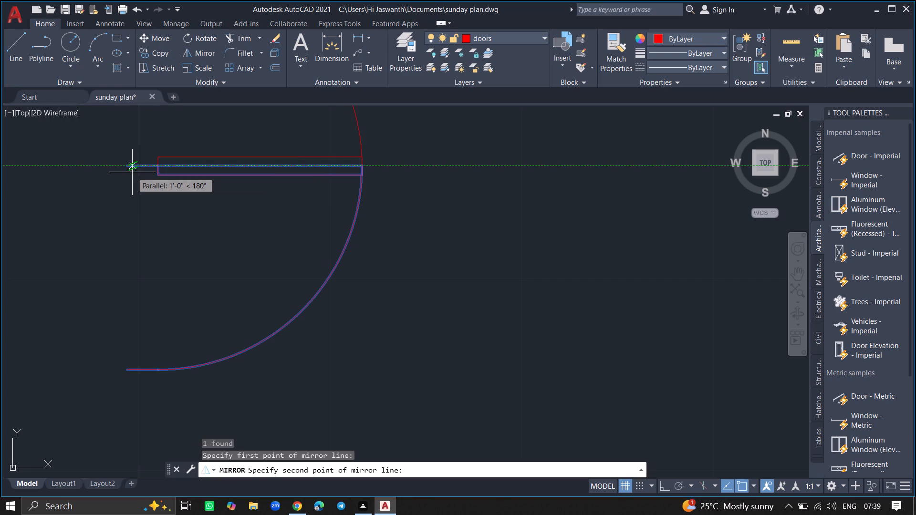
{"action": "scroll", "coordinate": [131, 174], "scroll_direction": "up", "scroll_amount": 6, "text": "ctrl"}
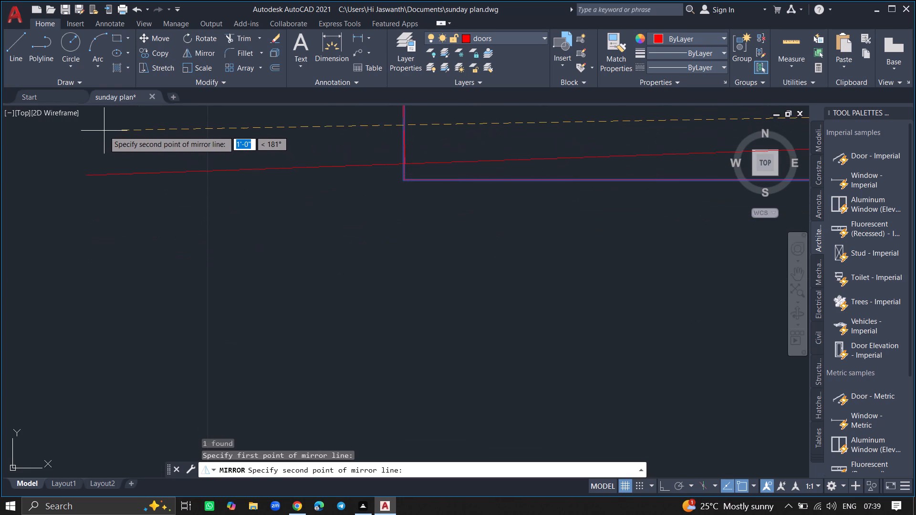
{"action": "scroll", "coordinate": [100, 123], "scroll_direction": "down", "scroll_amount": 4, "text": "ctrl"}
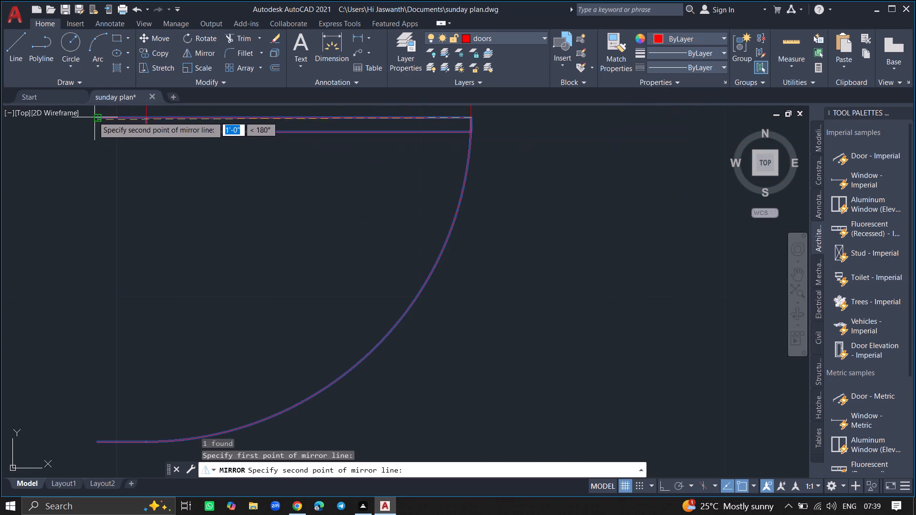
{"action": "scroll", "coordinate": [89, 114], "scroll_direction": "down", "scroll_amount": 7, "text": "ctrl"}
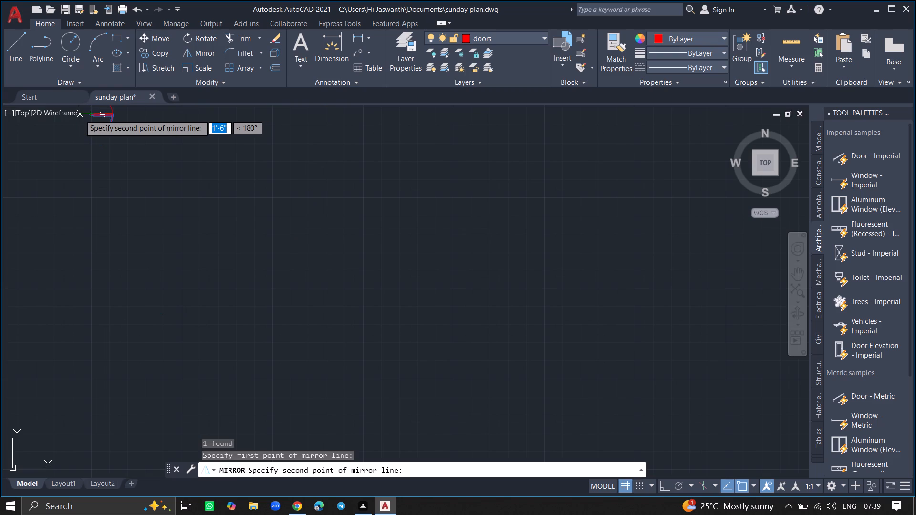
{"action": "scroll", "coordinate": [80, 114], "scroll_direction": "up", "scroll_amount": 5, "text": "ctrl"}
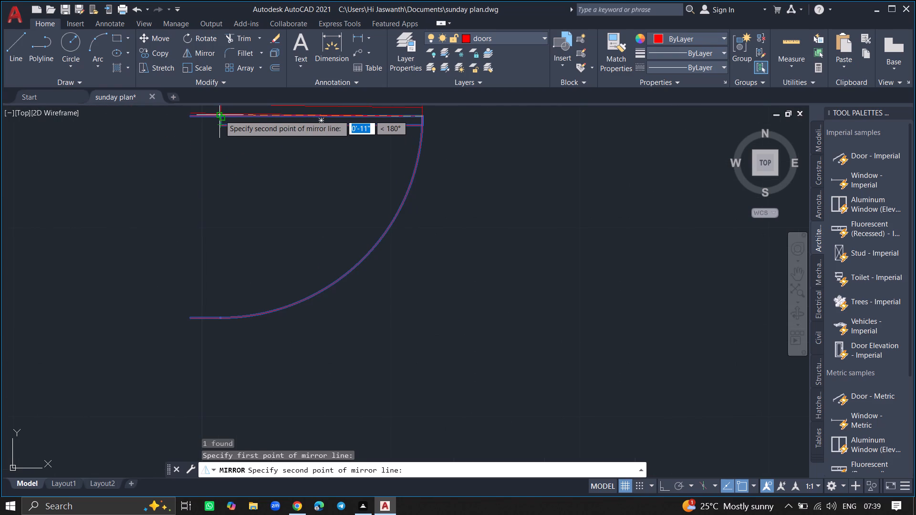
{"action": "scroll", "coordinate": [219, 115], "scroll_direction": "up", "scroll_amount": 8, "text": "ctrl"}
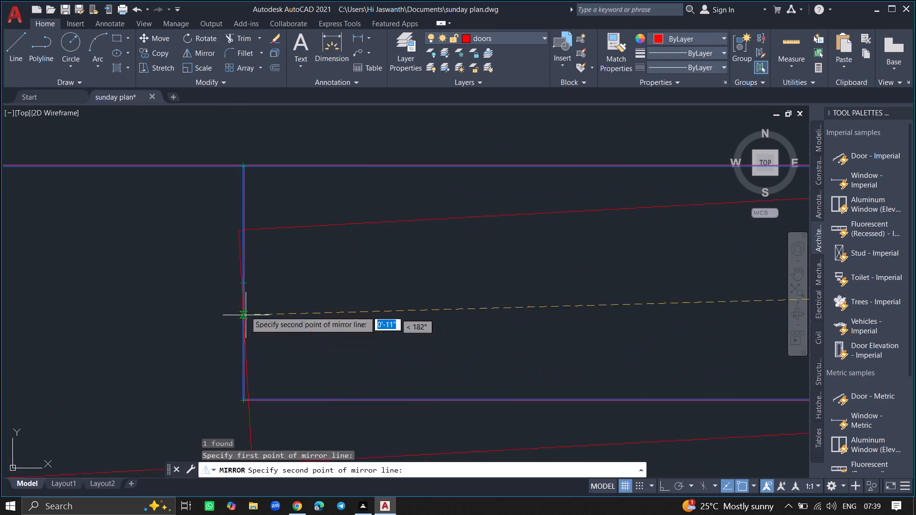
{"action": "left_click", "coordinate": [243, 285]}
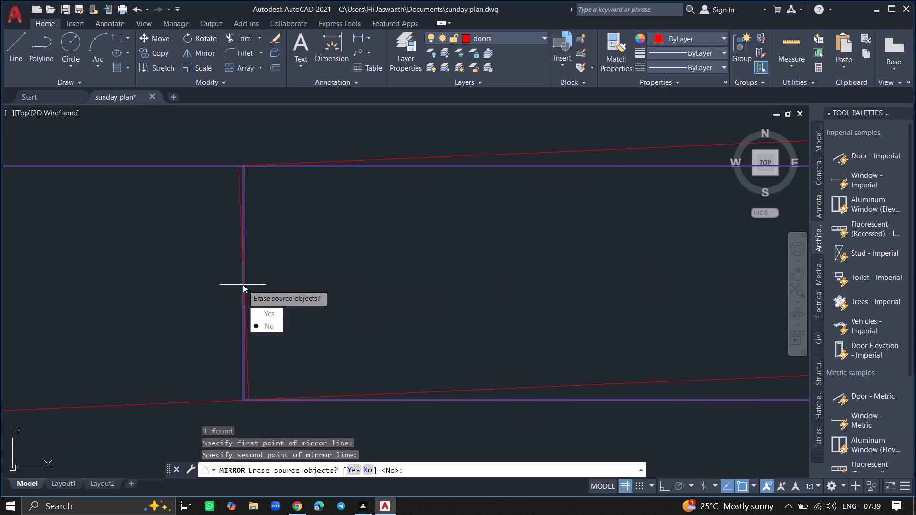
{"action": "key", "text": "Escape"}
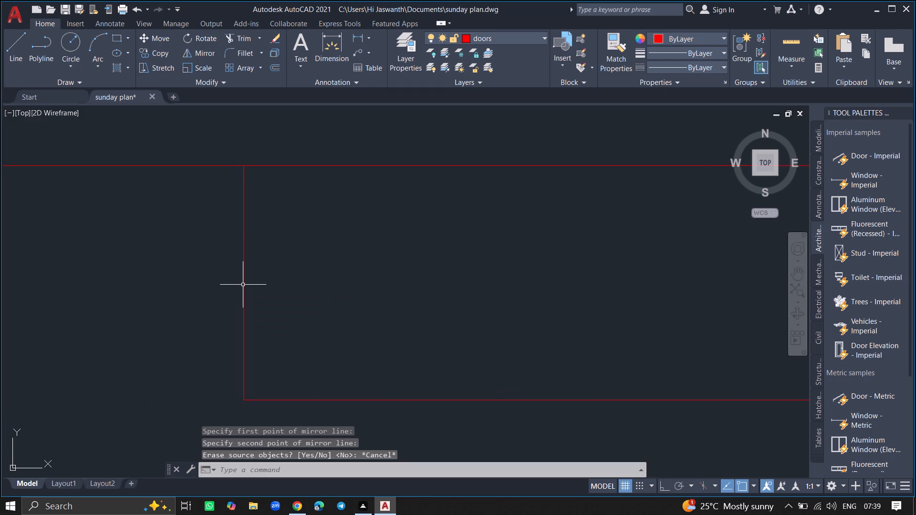
Mirror the spare small door northwest of the plan about its leaf's outer line so it swings north, erasing the source.
{"action": "scroll", "coordinate": [243, 283], "scroll_direction": "down", "scroll_amount": 5, "text": "ctrl"}
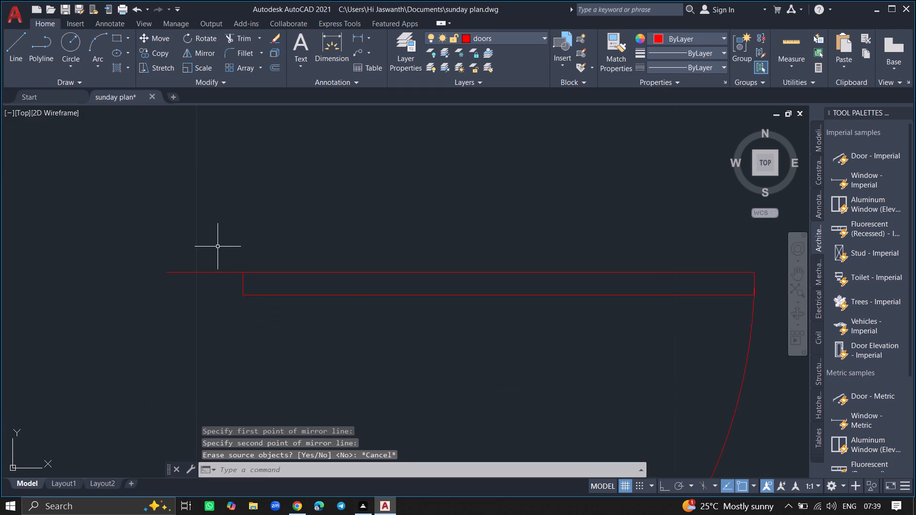
{"action": "scroll", "coordinate": [217, 247], "scroll_direction": "down", "scroll_amount": 5, "text": "ctrl"}
{"action": "left_click", "coordinate": [223, 249]}
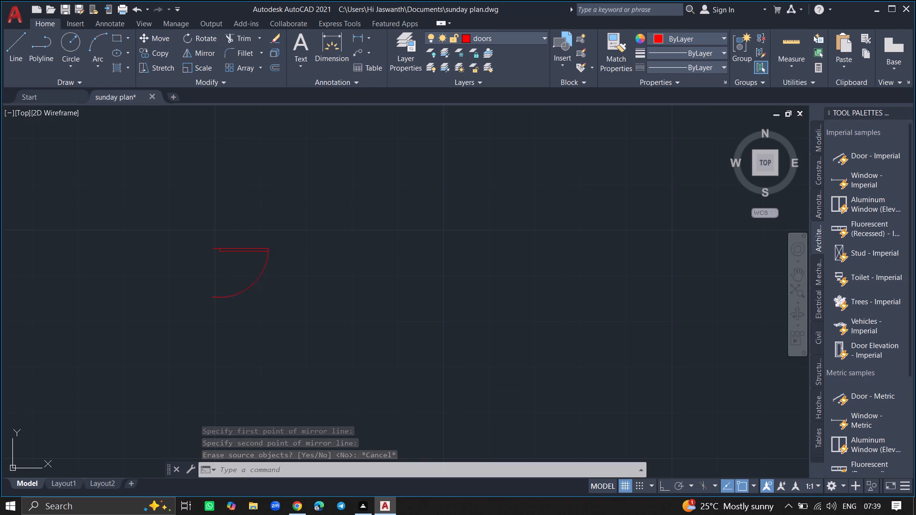
{"action": "type", "text": "mirror"}
{"action": "key", "text": "Return"}
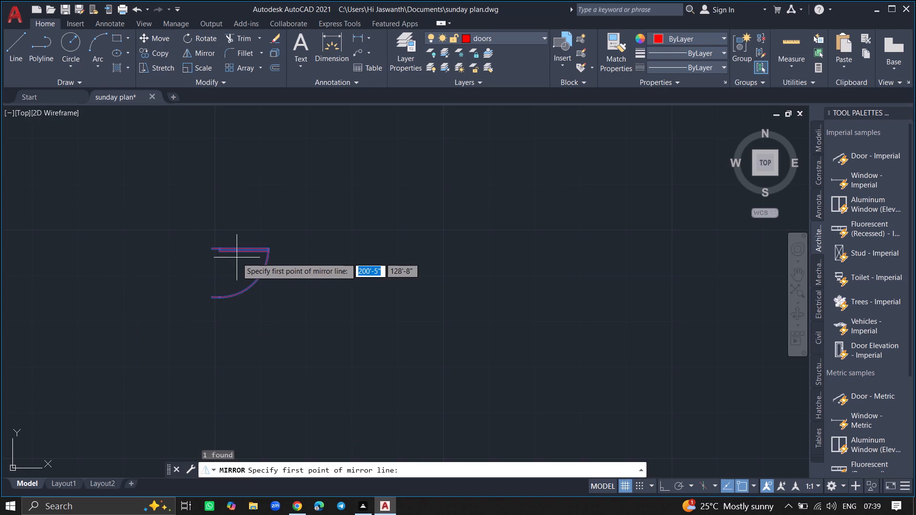
{"action": "scroll", "coordinate": [237, 257], "scroll_direction": "up", "scroll_amount": 4, "text": "ctrl"}
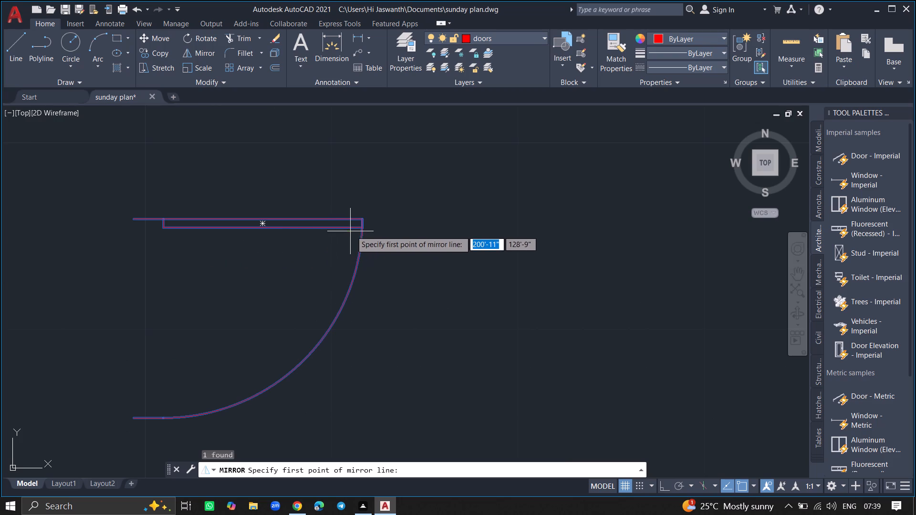
{"action": "left_click_drag", "start_coordinate": [362, 217], "coordinate": [271, 162]}
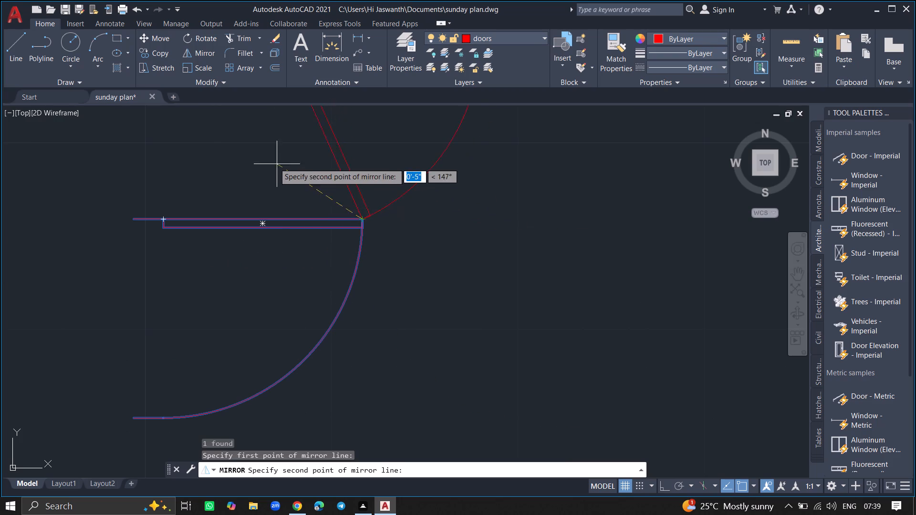
{"action": "left_click_drag", "start_coordinate": [271, 162], "coordinate": [202, 162]}
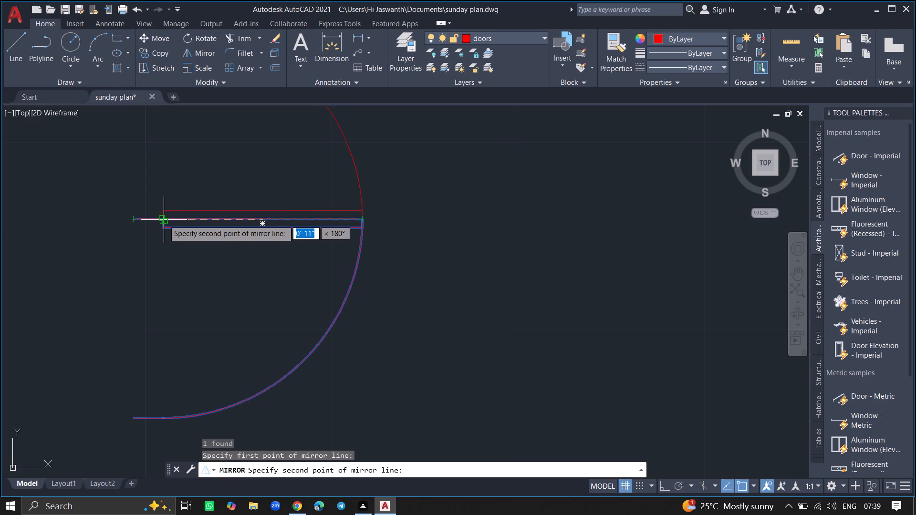
{"action": "scroll", "coordinate": [164, 220], "scroll_direction": "up", "scroll_amount": 4, "text": "ctrl"}
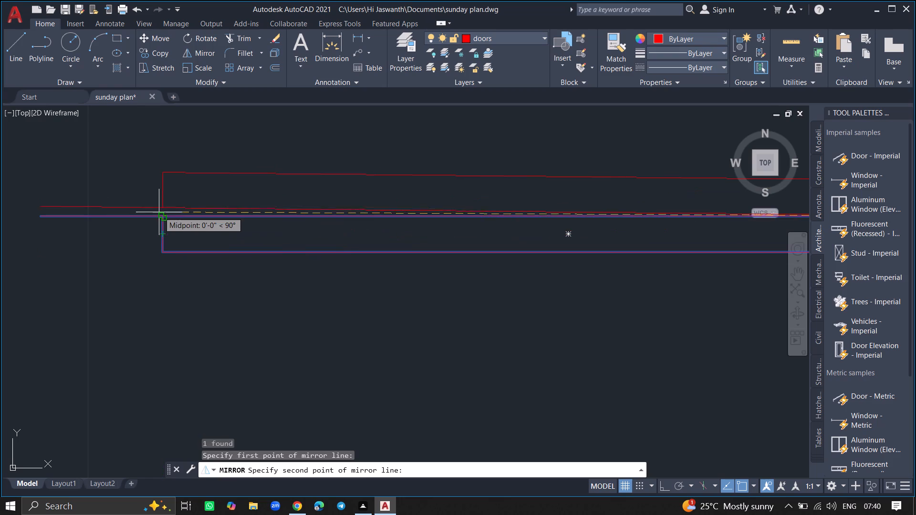
{"action": "left_click", "coordinate": [159, 216]}
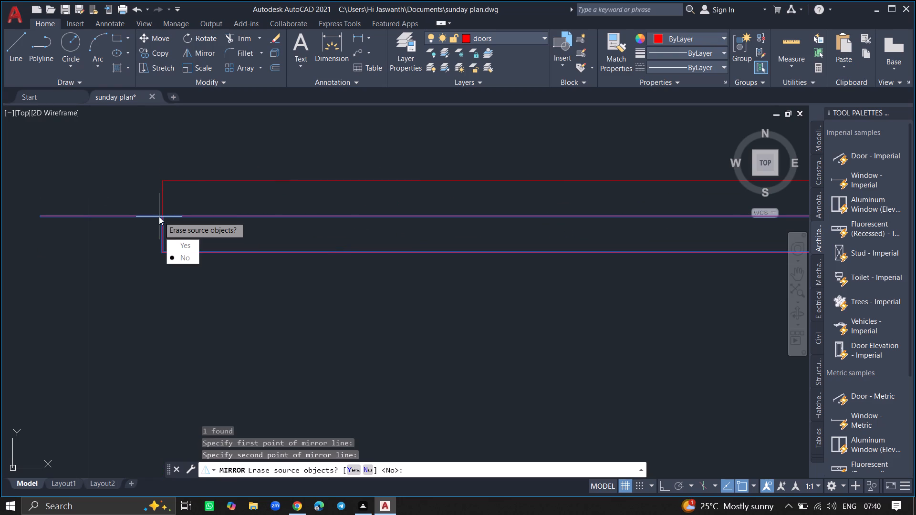
{"action": "left_click_drag", "start_coordinate": [172, 242], "coordinate": [159, 216]}
Move the mirrored door by its hinge-line end onto the west wall of the southern small east room, just below the partition.
{"action": "scroll", "coordinate": [159, 216], "scroll_direction": "down", "scroll_amount": 3, "text": "ctrl"}
{"action": "left_click", "coordinate": [161, 216]}
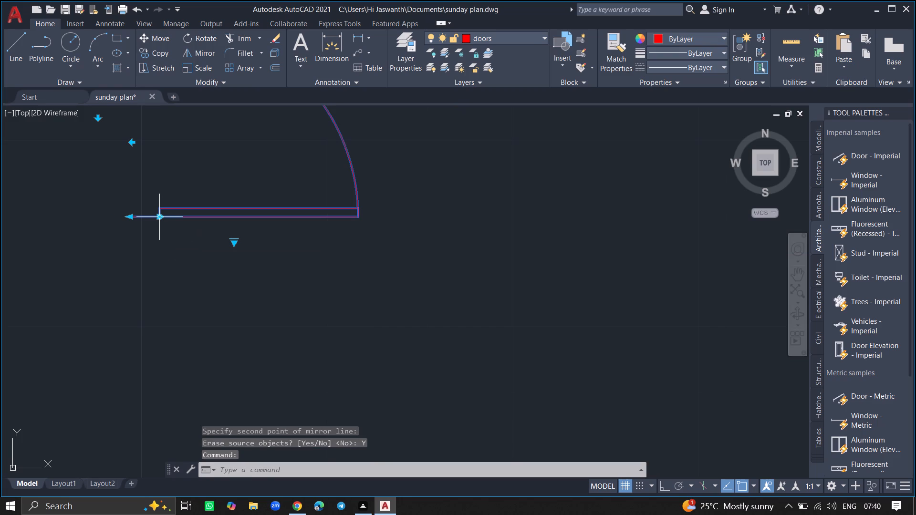
{"action": "type", "text": "move"}
{"action": "key", "text": "Return"}
{"action": "left_click", "coordinate": [161, 216]}
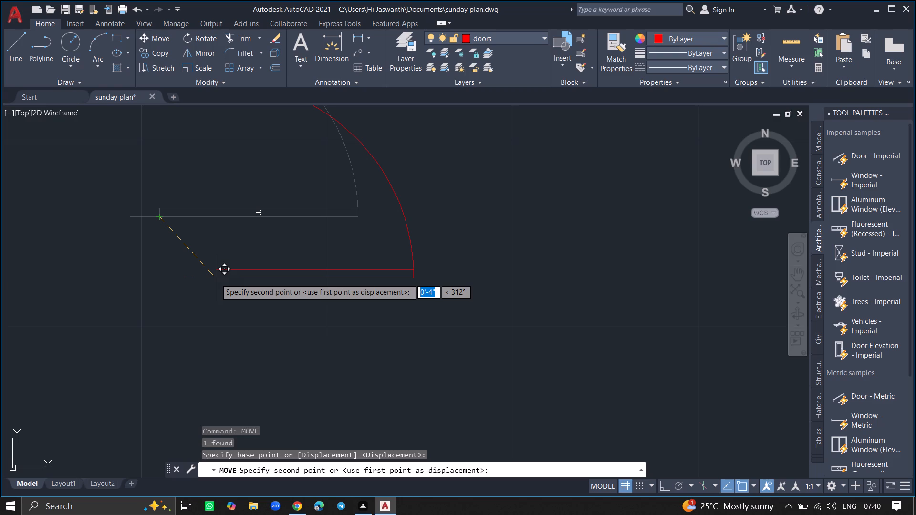
{"action": "scroll", "coordinate": [216, 278], "scroll_direction": "down", "scroll_amount": 4, "text": "ctrl"}
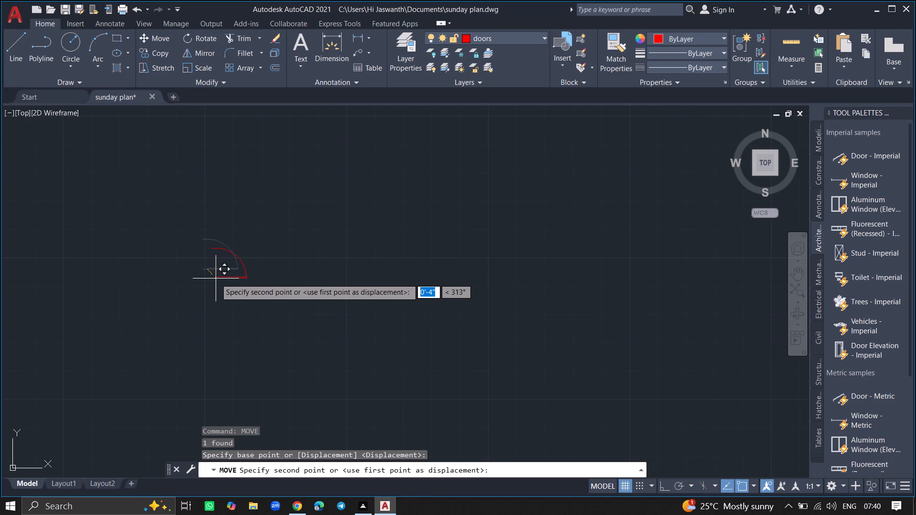
{"action": "scroll", "coordinate": [302, 306], "scroll_direction": "down", "scroll_amount": 3, "text": "ctrl"}
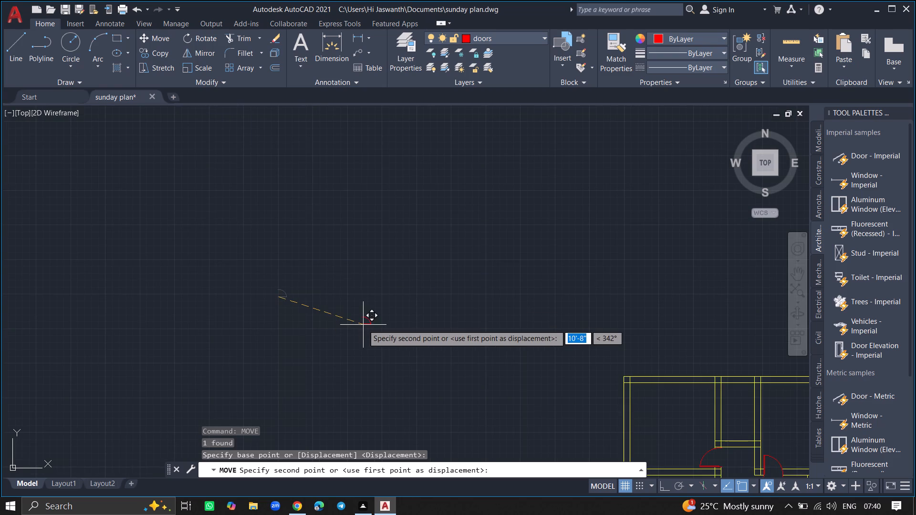
{"action": "scroll", "coordinate": [363, 325], "scroll_direction": "down", "scroll_amount": 4, "text": "ctrl"}
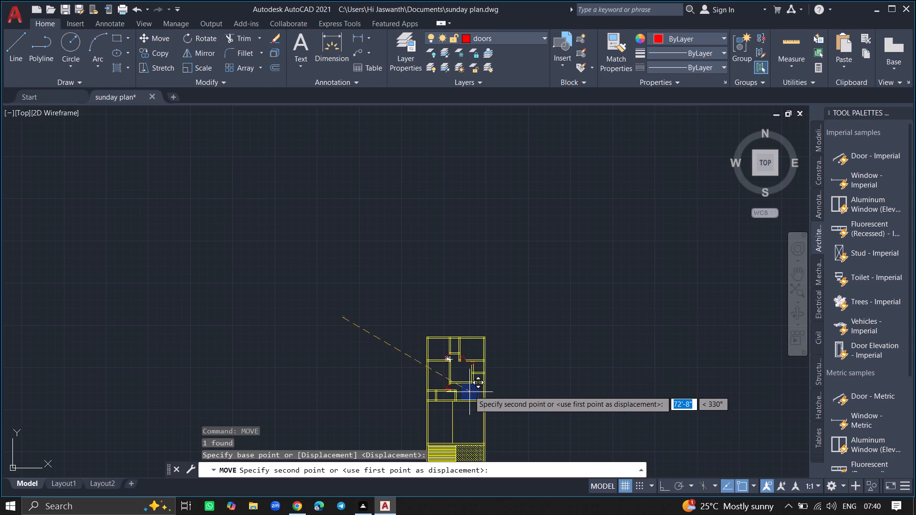
{"action": "scroll", "coordinate": [469, 387], "scroll_direction": "up", "scroll_amount": 6, "text": "ctrl"}
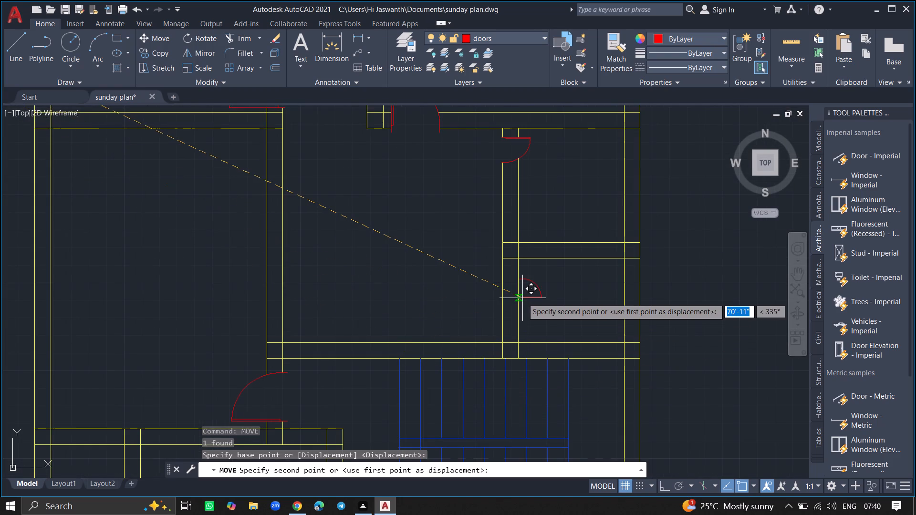
{"action": "scroll", "coordinate": [522, 298], "scroll_direction": "up", "scroll_amount": 3, "text": "ctrl"}
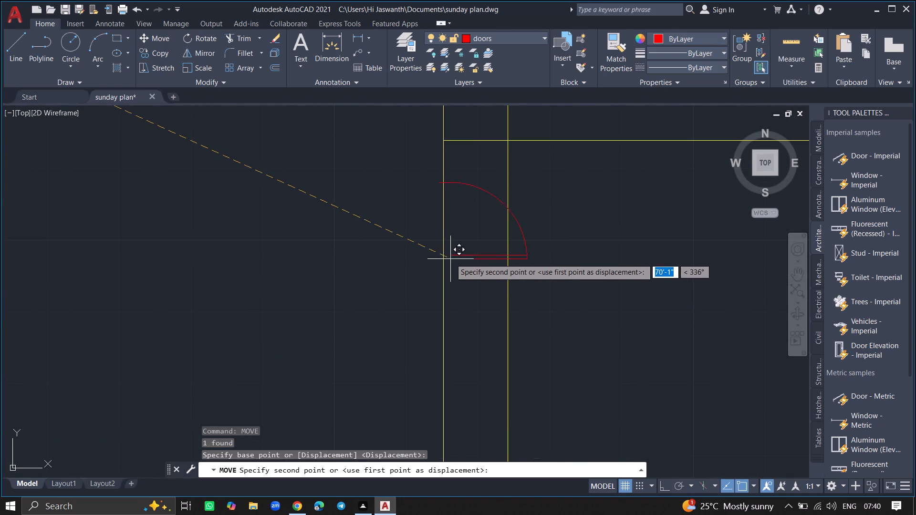
{"action": "left_click", "coordinate": [467, 250]}
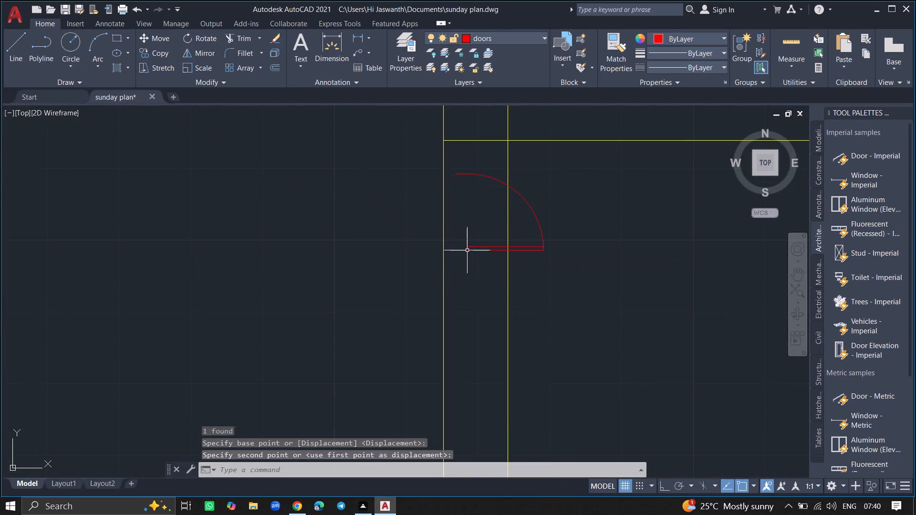
Select the mirrored door on the southern small east room's west wall.
{"action": "left_click", "coordinate": [465, 252]}
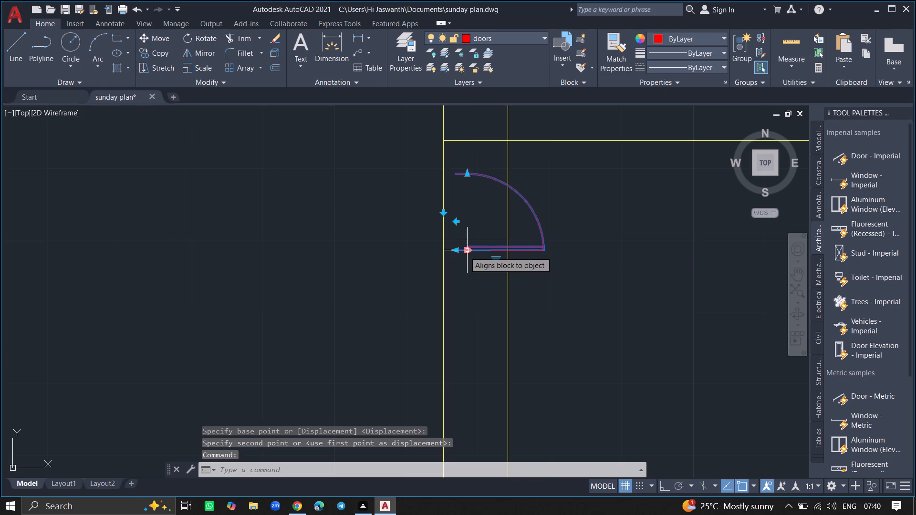
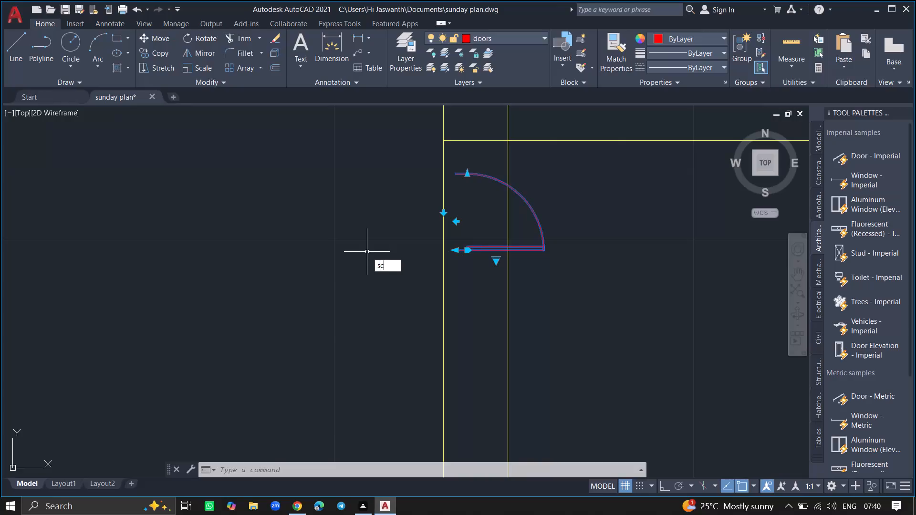
Scale the selected door up freehand about the outer corner of its leaf so it spans both wall lines.
{"action": "key", "text": "Return"}
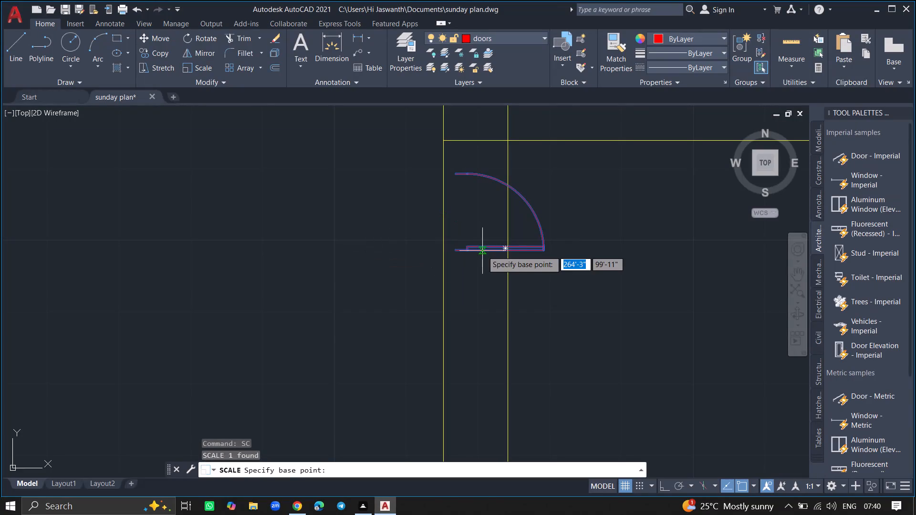
{"action": "left_click", "coordinate": [540, 249]}
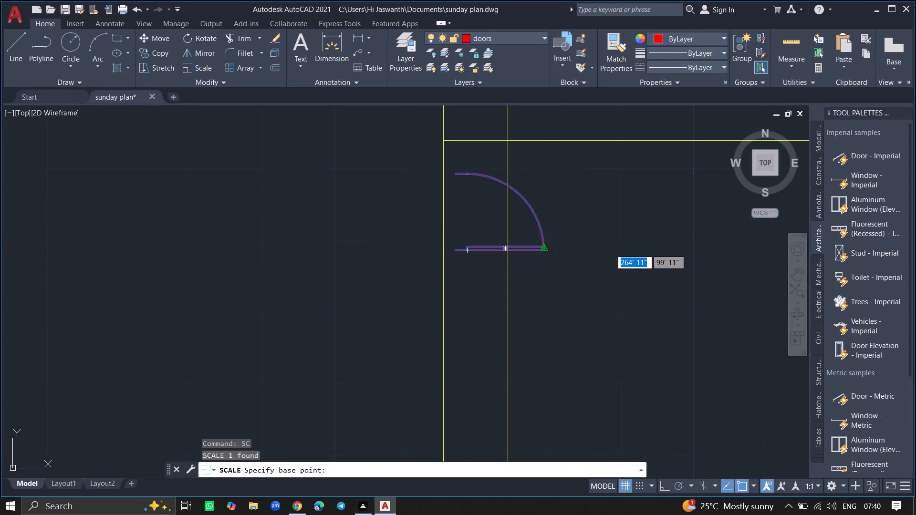
{"action": "left_click", "coordinate": [595, 233]}
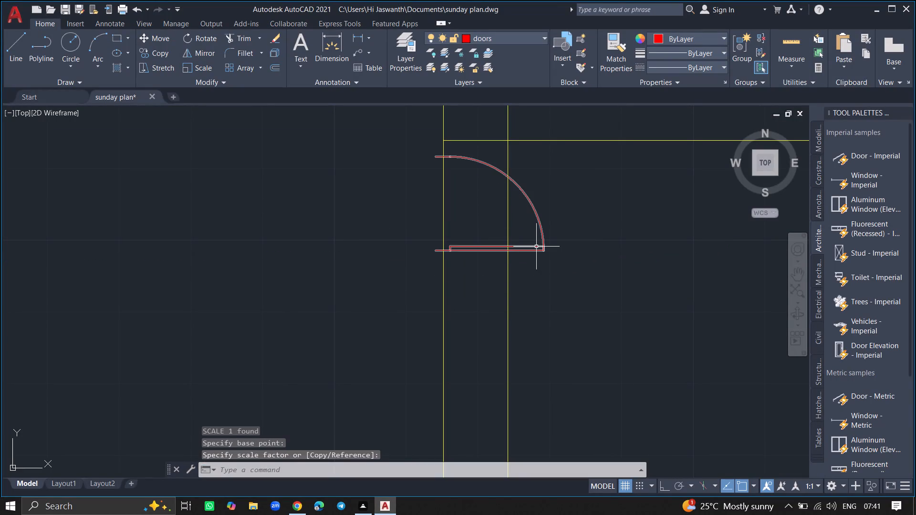
Move the enlarged door about 1" straight down along the wall, using the outer corner of its leaf as base point.
{"action": "left_click", "coordinate": [536, 247]}
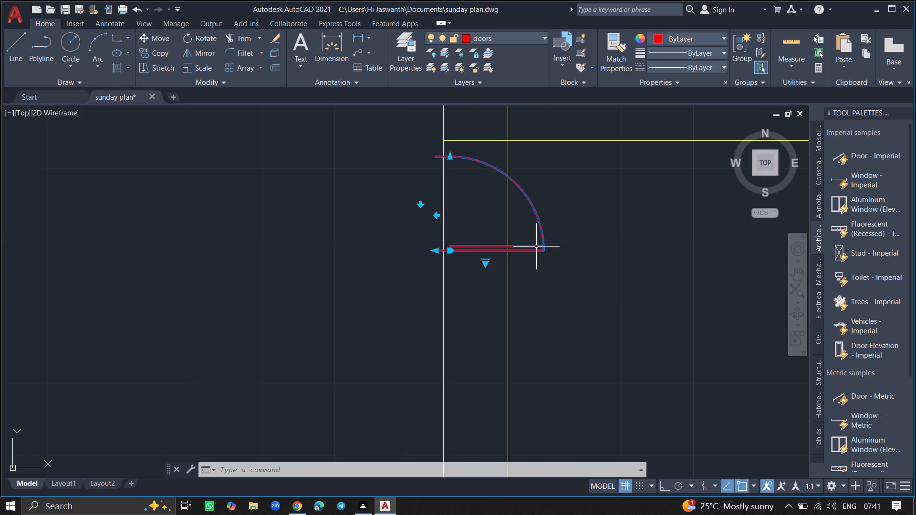
{"action": "type", "text": "move"}
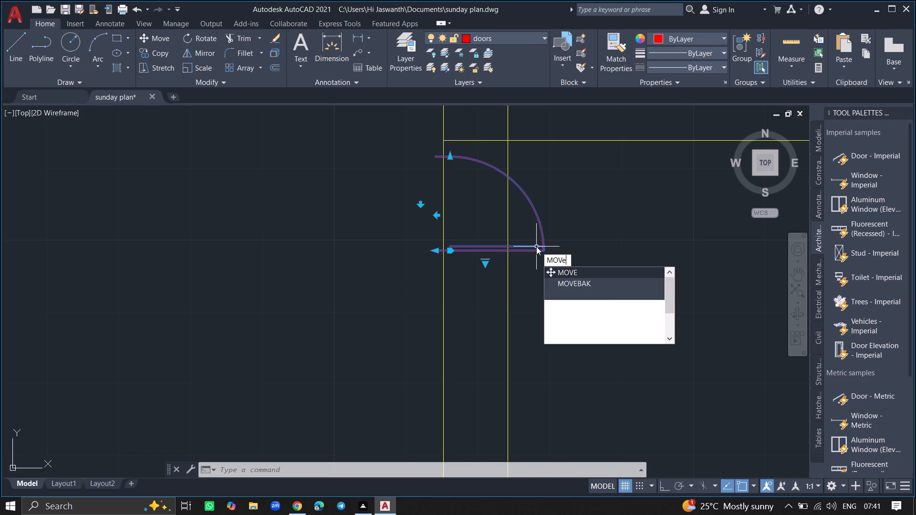
{"action": "key", "text": "Return"}
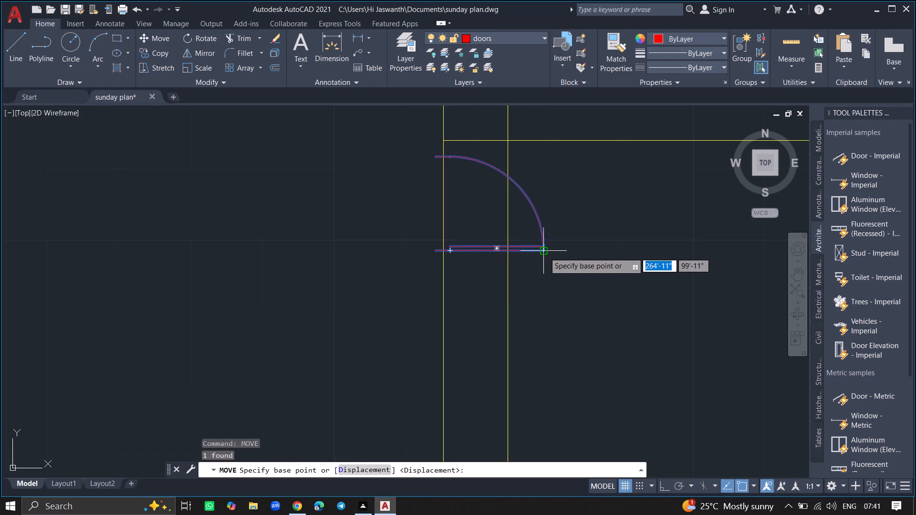
{"action": "left_click", "coordinate": [544, 252]}
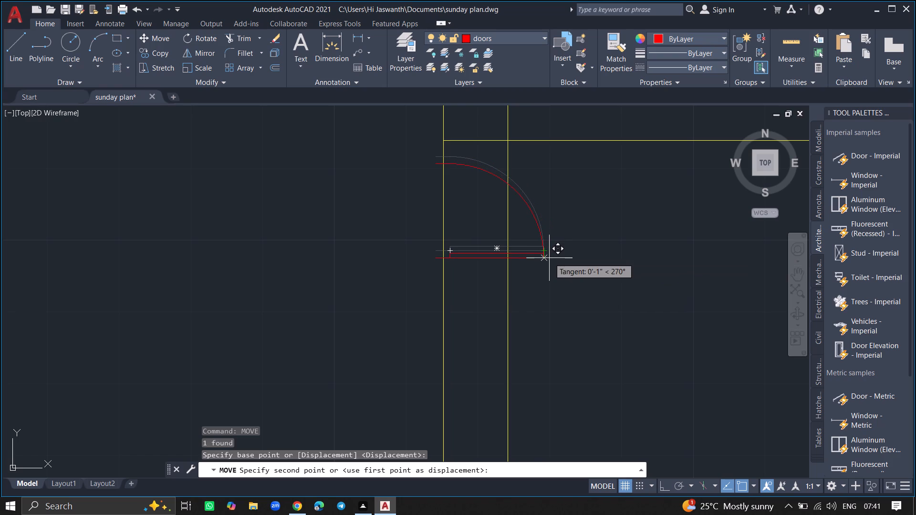
{"action": "left_click", "coordinate": [549, 258]}
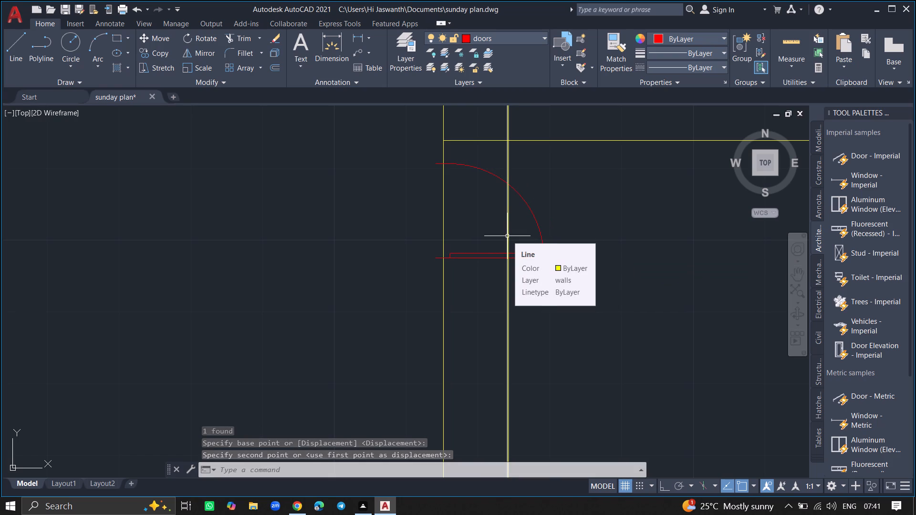
Trim both wall lines inside the door opening, including the short leftover piece within the door leaf.
{"action": "scroll", "coordinate": [507, 236], "scroll_direction": "up", "scroll_amount": 4, "text": "ctrl"}
{"action": "scroll", "coordinate": [507, 236], "scroll_direction": "down", "scroll_amount": 4, "text": "ctrl"}
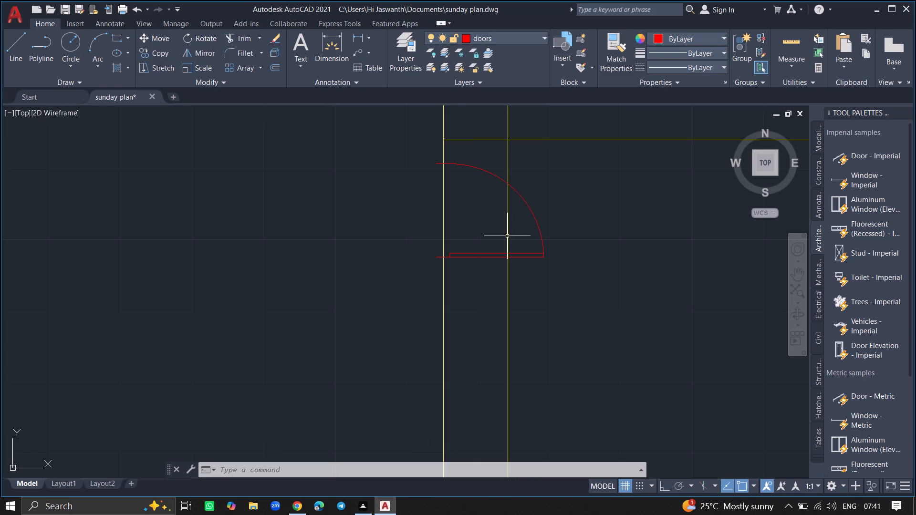
{"action": "type", "text": "tr"}
{"action": "key", "text": "Return"}
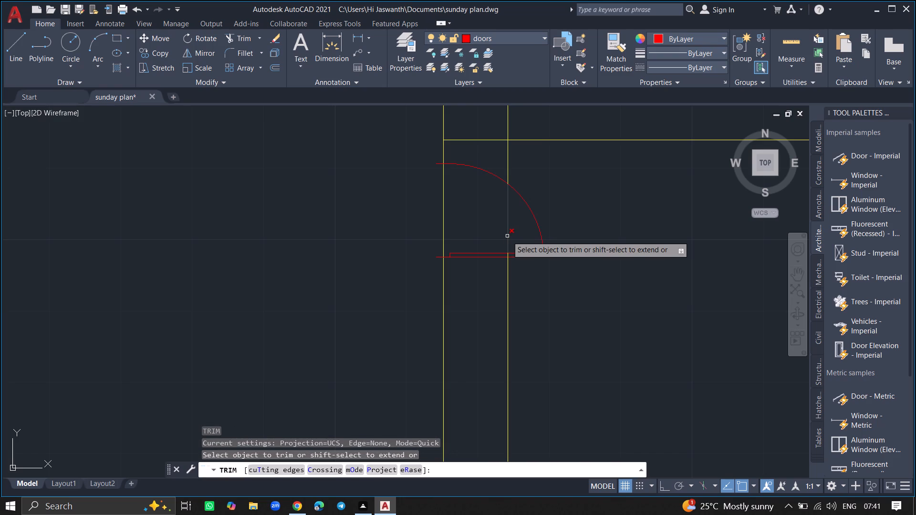
{"action": "left_click", "coordinate": [507, 236]}
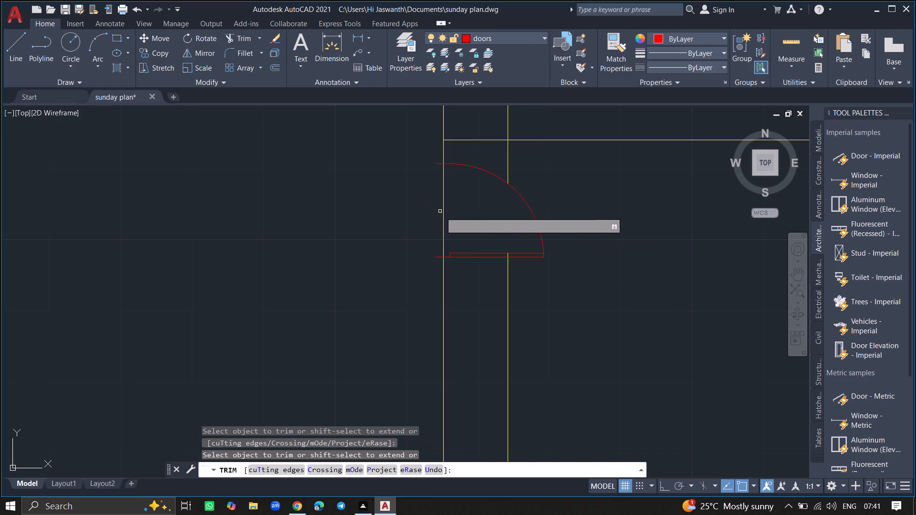
{"action": "left_click", "coordinate": [444, 212]}
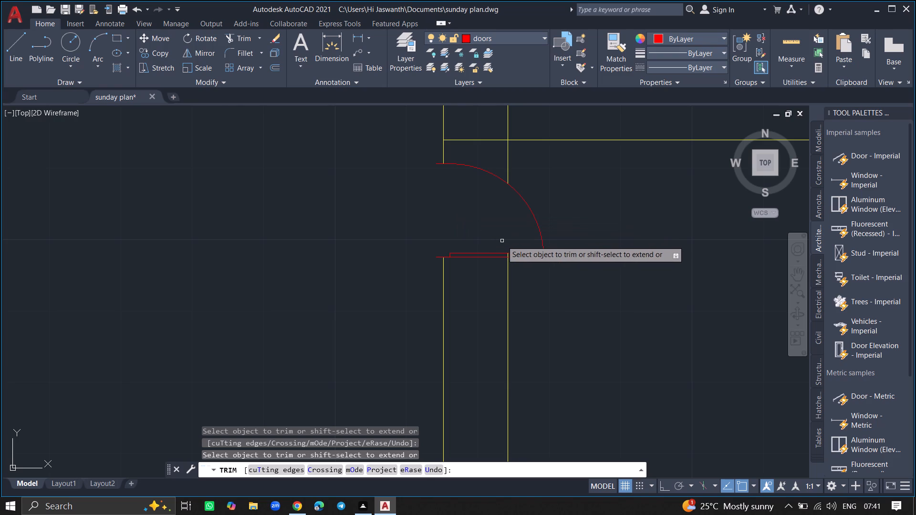
{"action": "scroll", "coordinate": [502, 241], "scroll_direction": "up", "scroll_amount": 3, "text": "ctrl"}
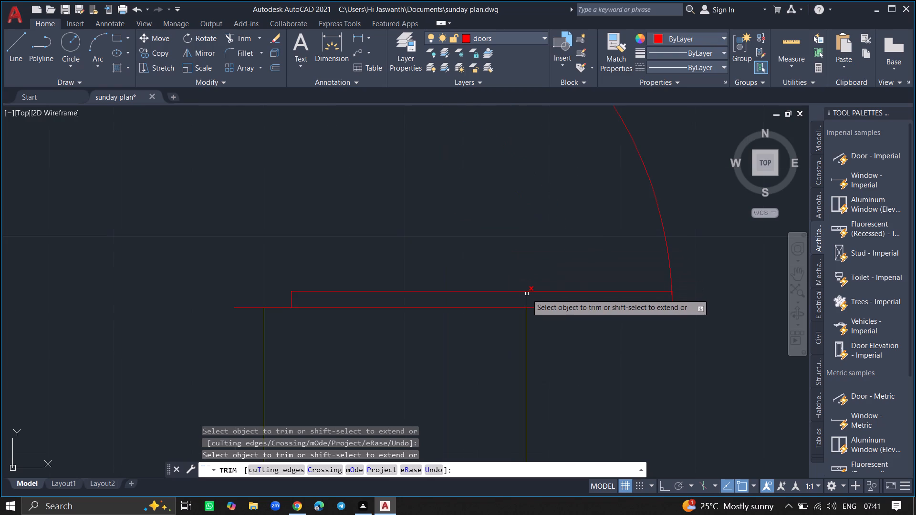
{"action": "left_click", "coordinate": [527, 295]}
{"action": "key", "text": "Return"}
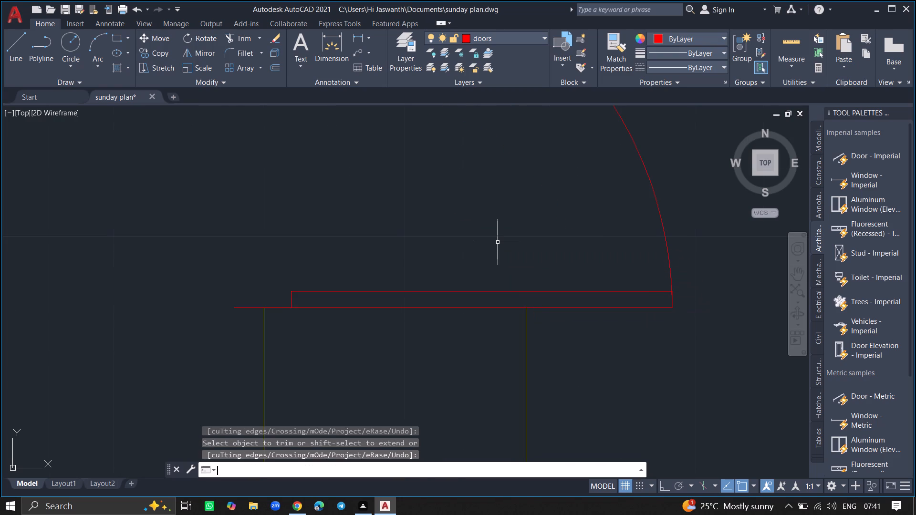
Copy the upper small door, placing one copy in each of the two small rooms west of the staircase.
{"action": "scroll", "coordinate": [498, 242], "scroll_direction": "down", "scroll_amount": 4, "text": "ctrl"}
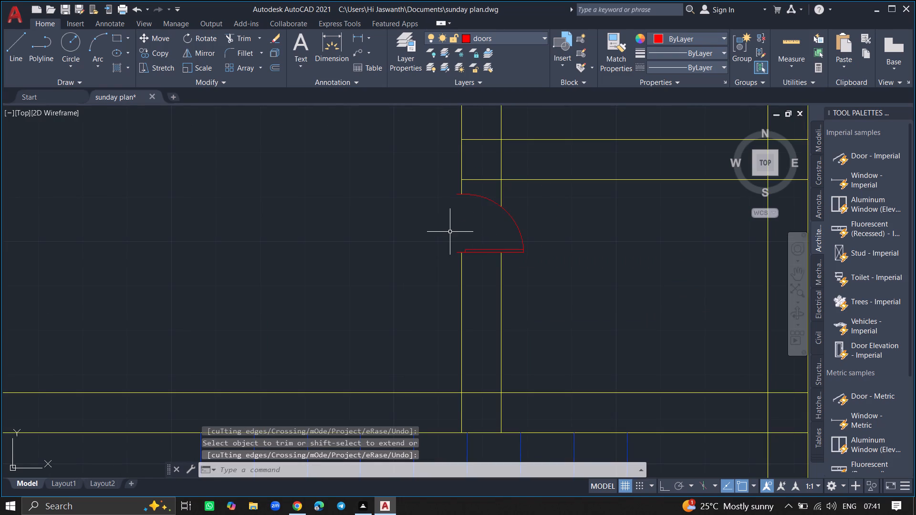
{"action": "scroll", "coordinate": [450, 232], "scroll_direction": "down", "scroll_amount": 3, "text": "ctrl"}
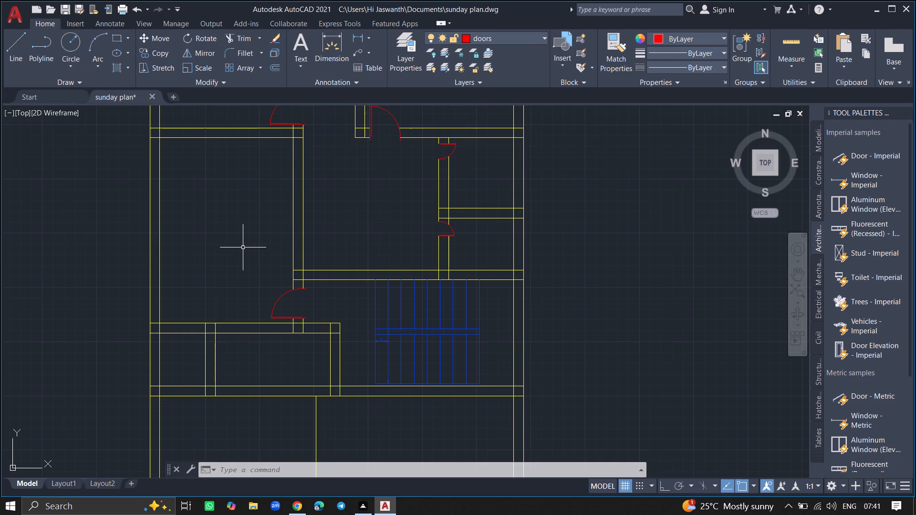
{"action": "scroll", "coordinate": [241, 250], "scroll_direction": "down", "scroll_amount": 1, "text": "ctrl"}
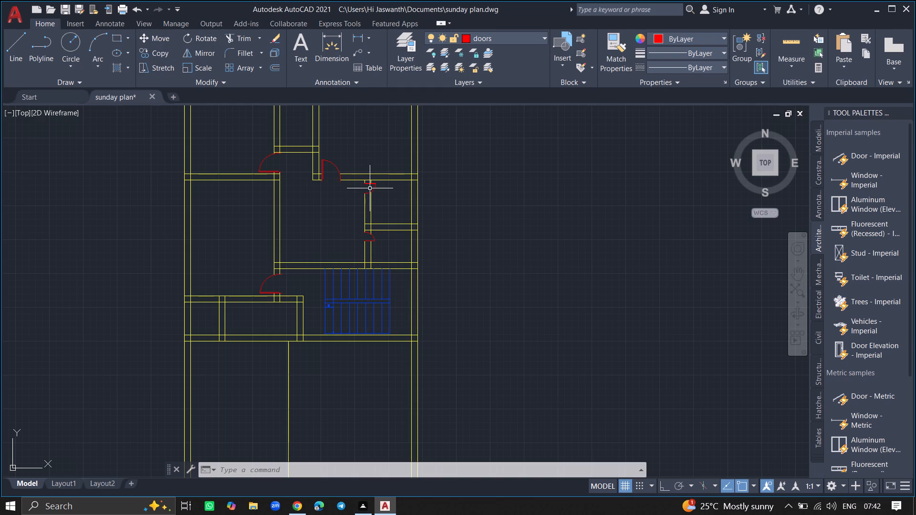
{"action": "scroll", "coordinate": [370, 188], "scroll_direction": "up", "scroll_amount": 2, "text": "ctrl"}
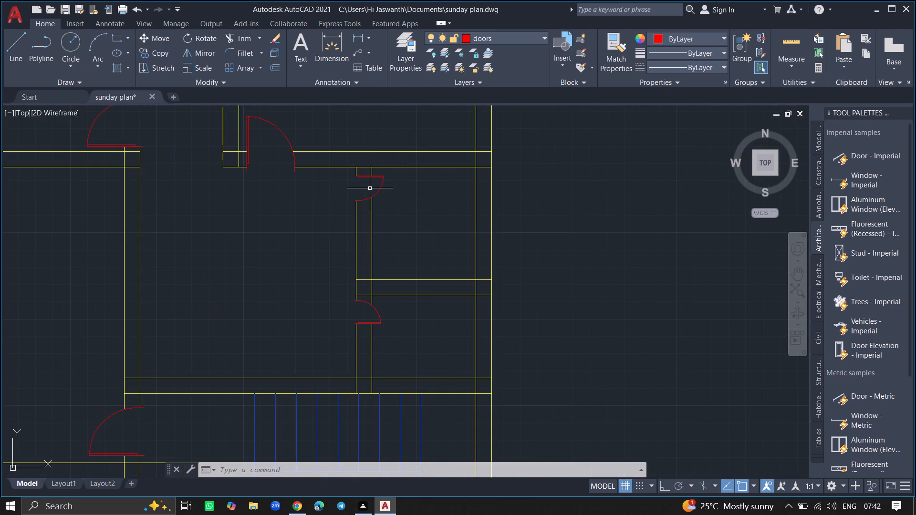
{"action": "scroll", "coordinate": [370, 188], "scroll_direction": "up", "scroll_amount": 5, "text": "ctrl"}
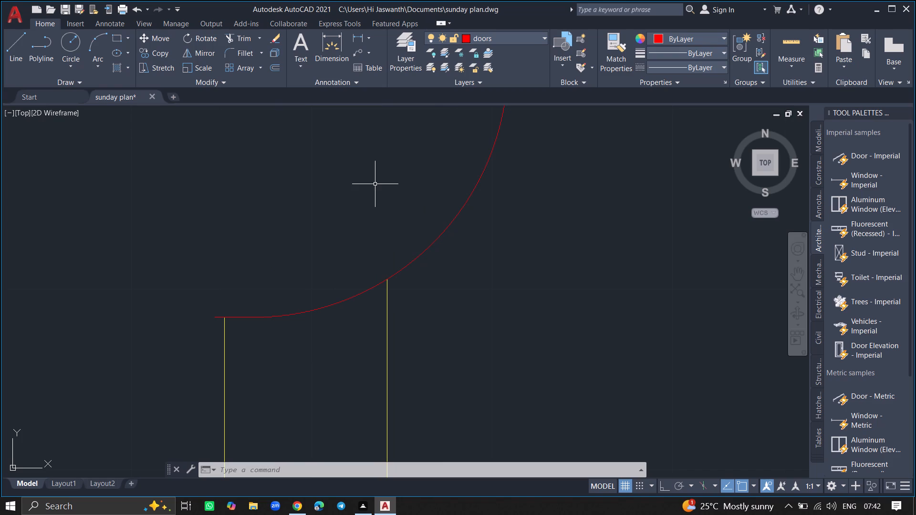
{"action": "left_click", "coordinate": [431, 244]}
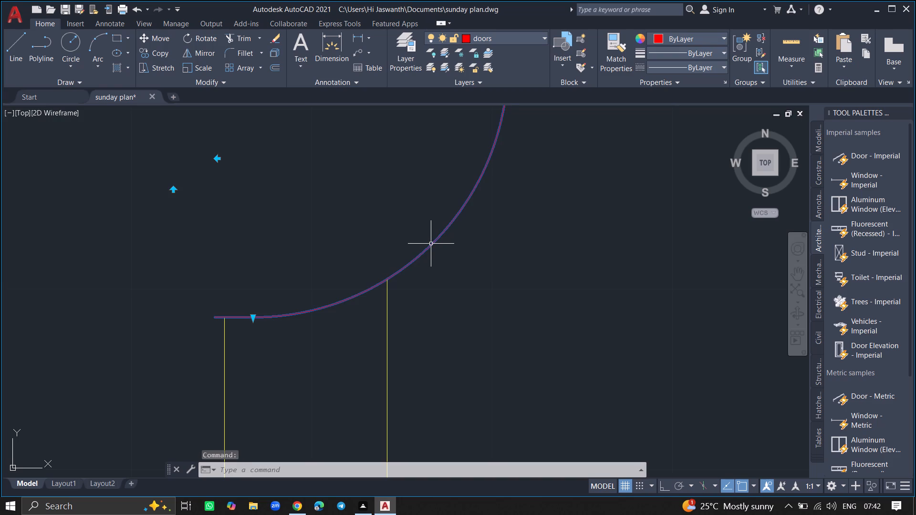
{"action": "type", "text": "copy"}
{"action": "key", "text": "Return"}
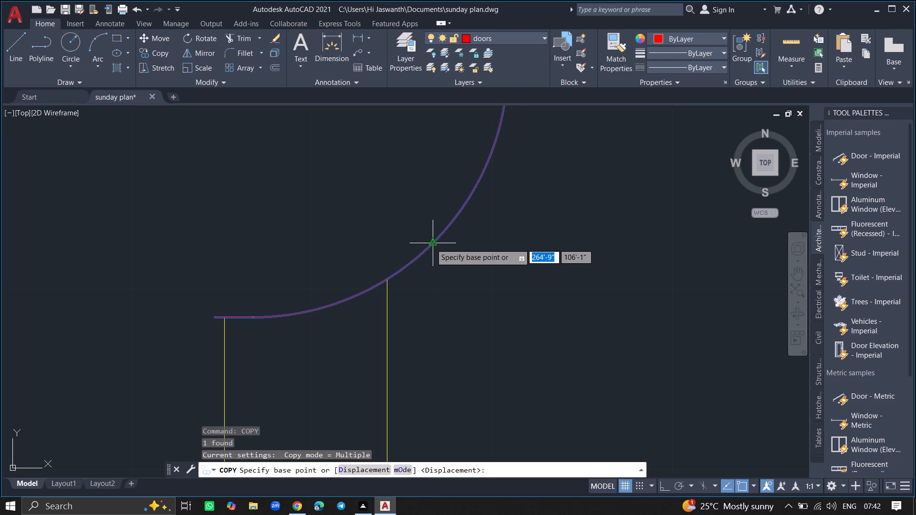
{"action": "left_click", "coordinate": [431, 244]}
{"action": "scroll", "coordinate": [255, 254], "scroll_direction": "down", "scroll_amount": 2, "text": "ctrl"}
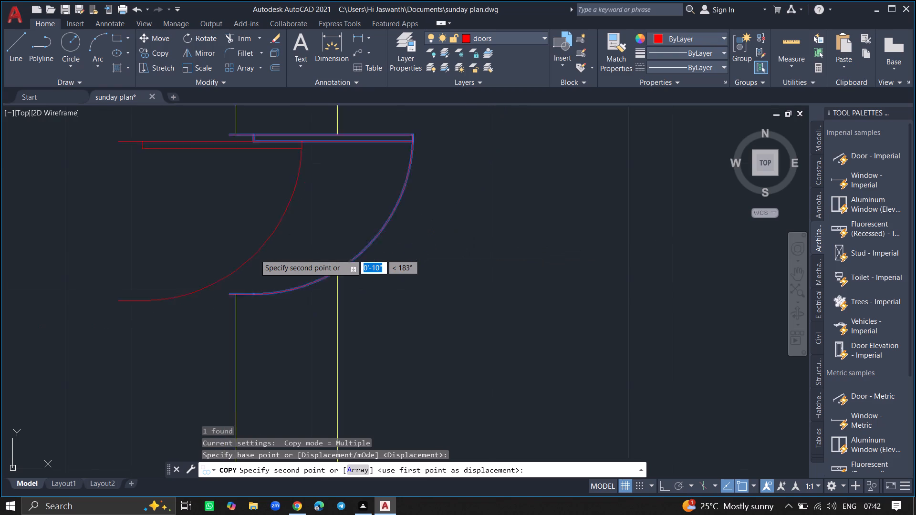
{"action": "scroll", "coordinate": [255, 254], "scroll_direction": "down", "scroll_amount": 1, "text": "ctrl"}
{"action": "scroll", "coordinate": [179, 311], "scroll_direction": "down", "scroll_amount": 3, "text": "ctrl"}
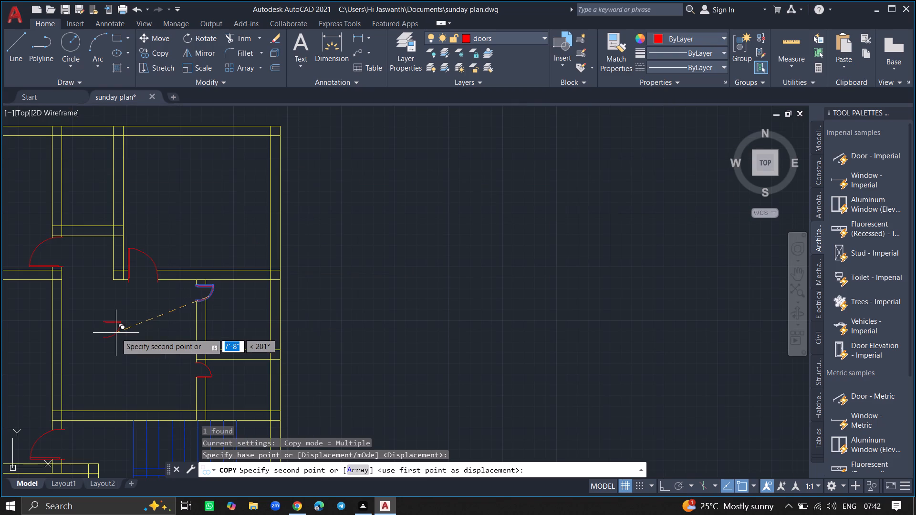
{"action": "scroll", "coordinate": [116, 333], "scroll_direction": "down", "scroll_amount": 2, "text": "ctrl"}
{"action": "scroll", "coordinate": [54, 410], "scroll_direction": "up", "scroll_amount": 3, "text": "ctrl"}
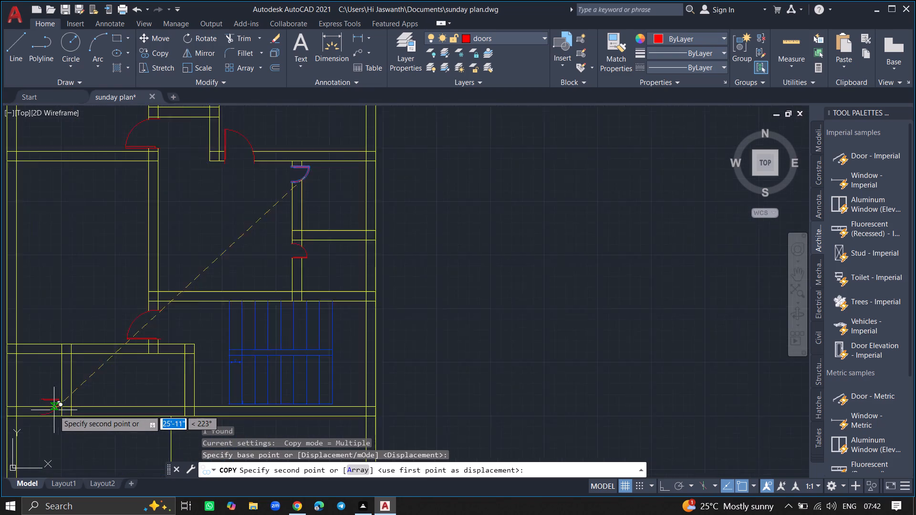
{"action": "scroll", "coordinate": [54, 410], "scroll_direction": "up", "scroll_amount": 5, "text": "ctrl"}
{"action": "scroll", "coordinate": [130, 355], "scroll_direction": "down", "scroll_amount": 3, "text": "ctrl"}
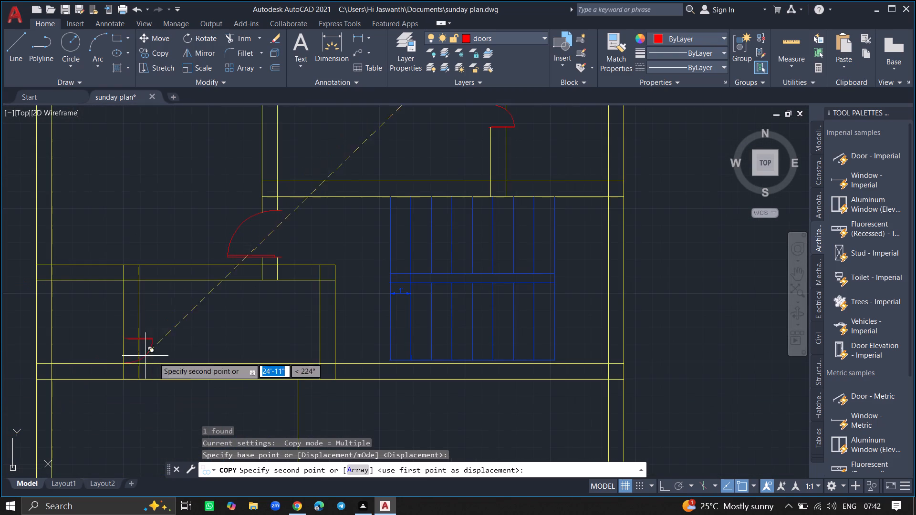
{"action": "left_click", "coordinate": [191, 346]}
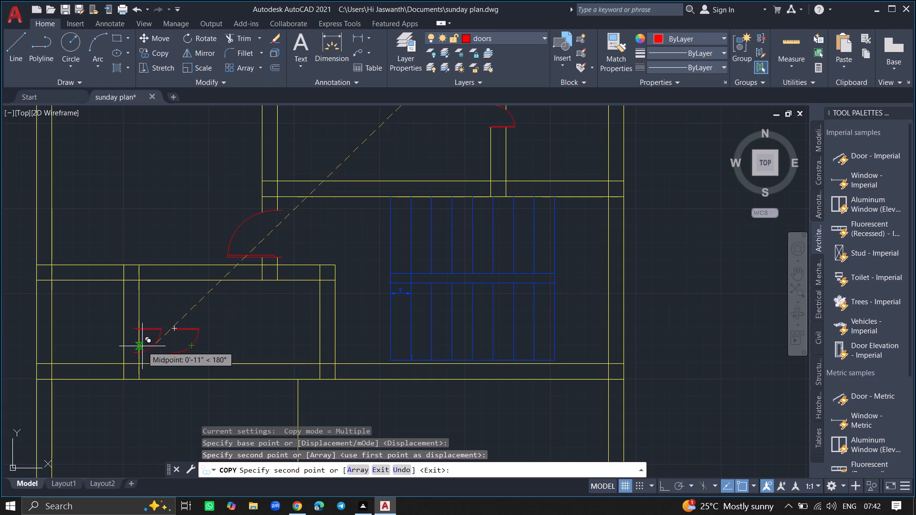
{"action": "left_click", "coordinate": [106, 347]}
{"action": "key", "text": "Escape"}
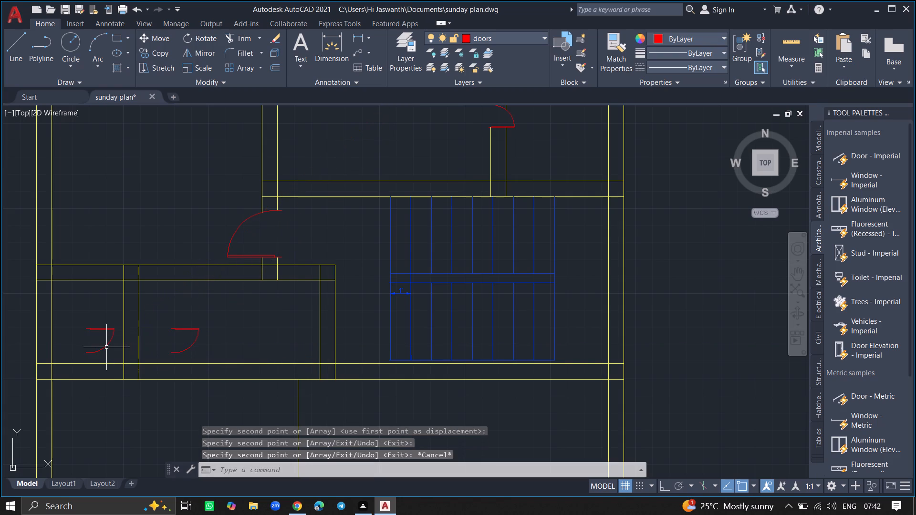
Rotate the door copy in the westernmost small room about 265° around its leaf corner, turning ortho mode on.
{"action": "scroll", "coordinate": [106, 347], "scroll_direction": "down", "scroll_amount": 3, "text": "ctrl"}
{"action": "scroll", "coordinate": [103, 362], "scroll_direction": "up", "scroll_amount": 4, "text": "ctrl"}
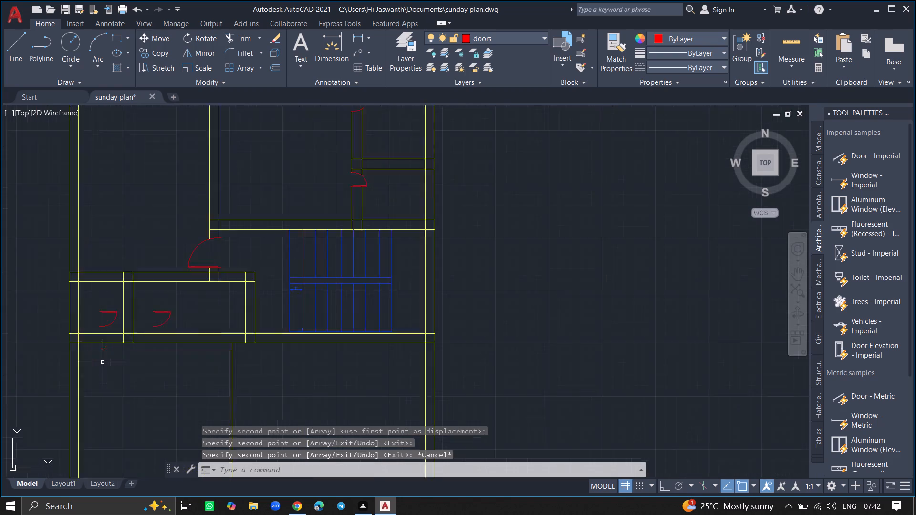
{"action": "scroll", "coordinate": [103, 362], "scroll_direction": "up", "scroll_amount": 4, "text": "ctrl"}
{"action": "scroll", "coordinate": [116, 322], "scroll_direction": "down", "scroll_amount": 1, "text": "ctrl"}
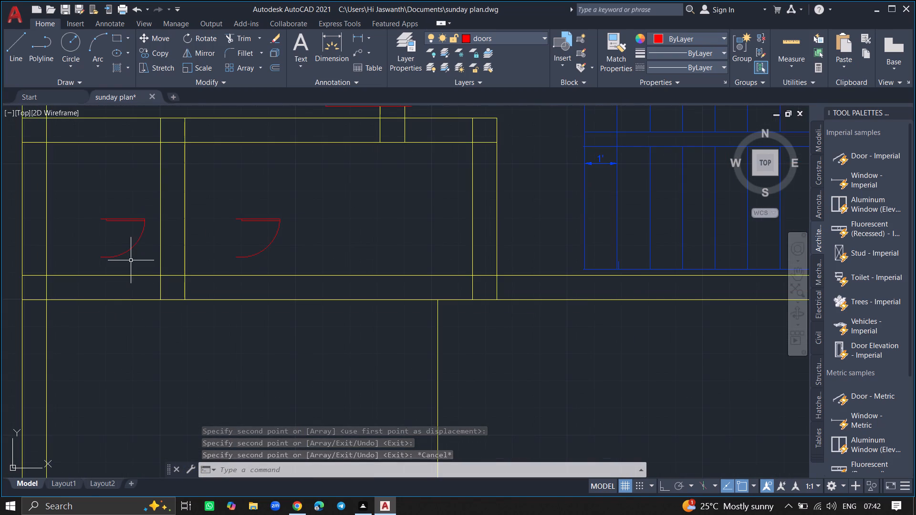
{"action": "left_click", "coordinate": [132, 247]}
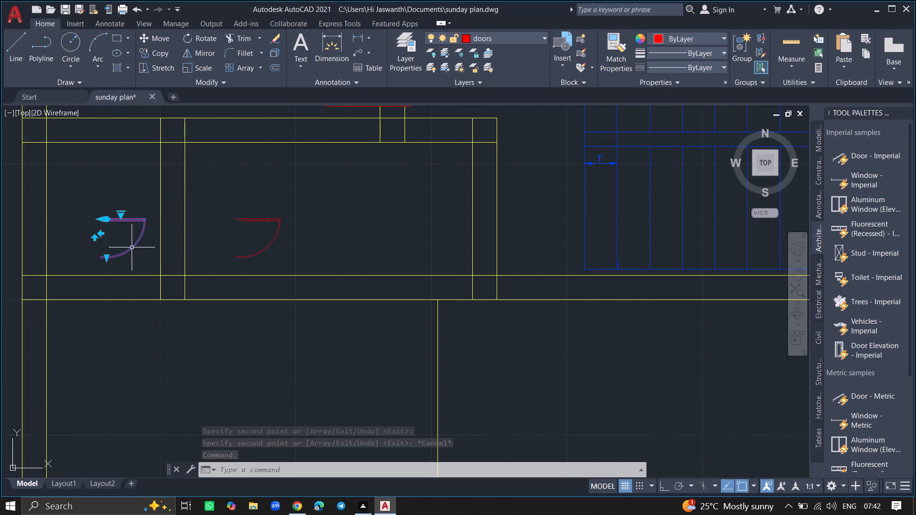
{"action": "type", "text": "ro"}
{"action": "key", "text": "Return"}
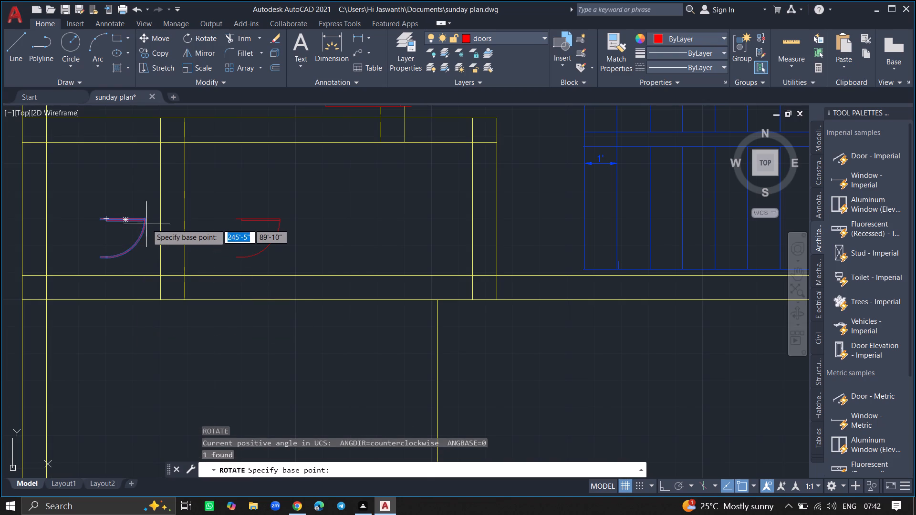
{"action": "left_click", "coordinate": [147, 223]}
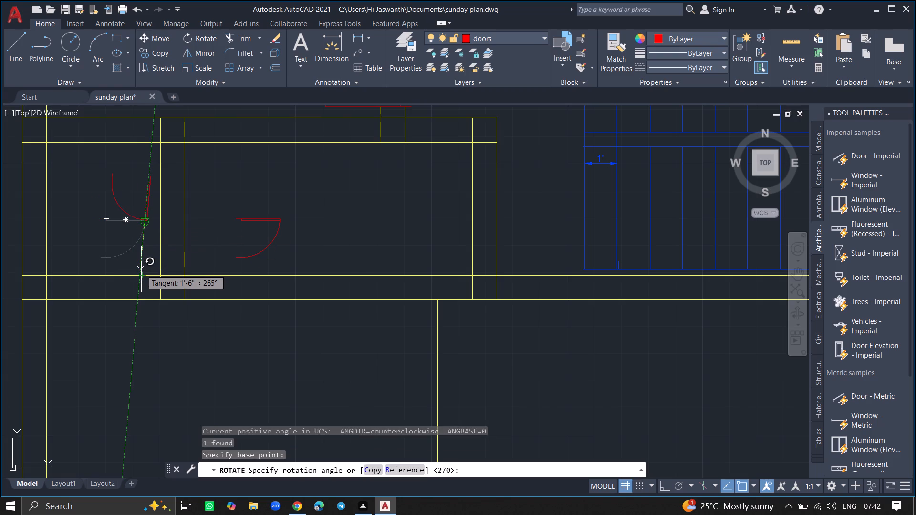
{"action": "key", "text": "F8"}
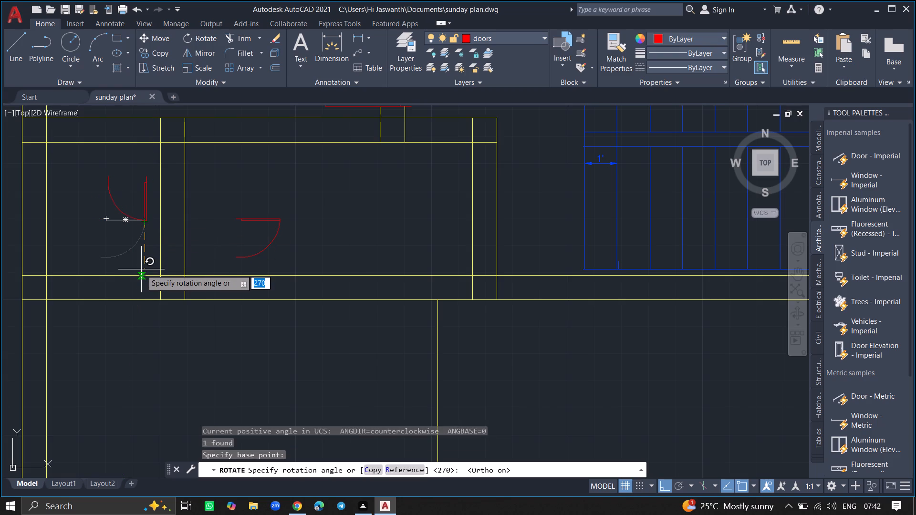
{"action": "left_click", "coordinate": [141, 269]}
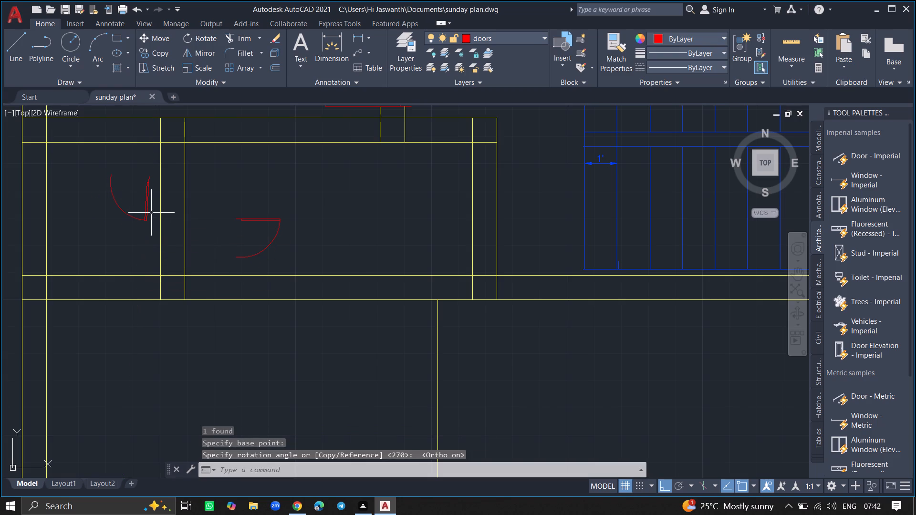
Rotate both door copies together by 90° around the leaf corner of the eastern copy, with ortho mode on.
{"action": "left_click", "coordinate": [146, 216]}
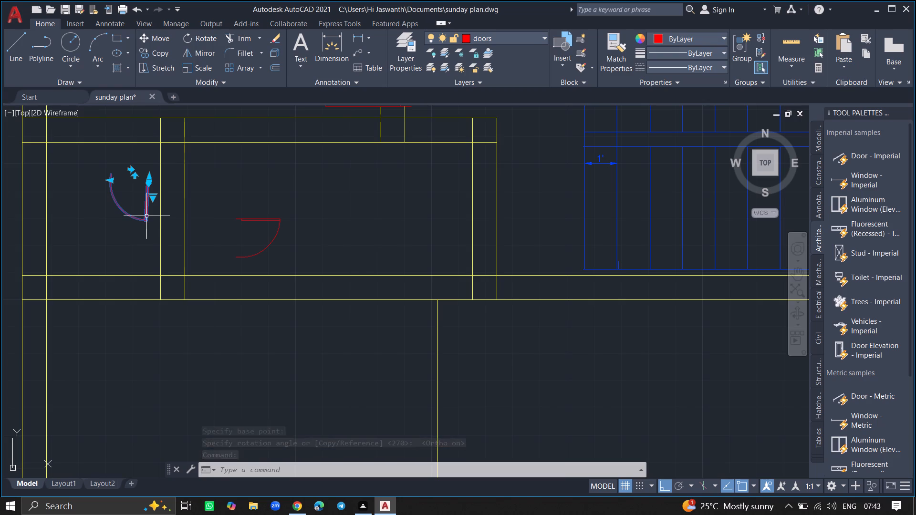
{"action": "left_click", "coordinate": [249, 220]}
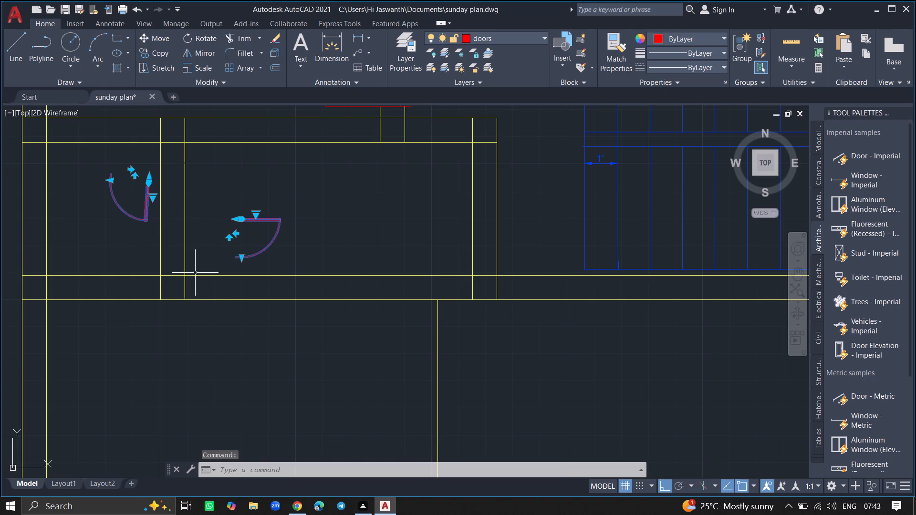
{"action": "type", "text": "ro"}
{"action": "key", "text": "Return"}
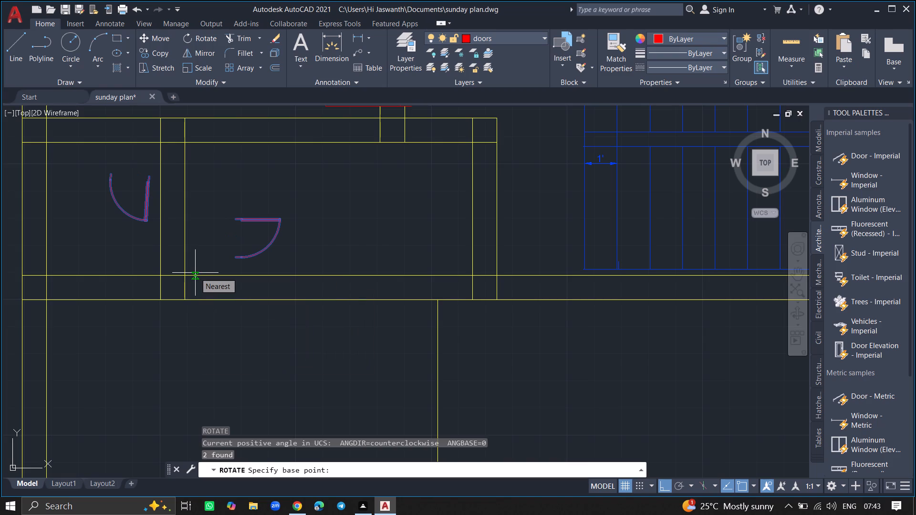
{"action": "left_click", "coordinate": [279, 223]}
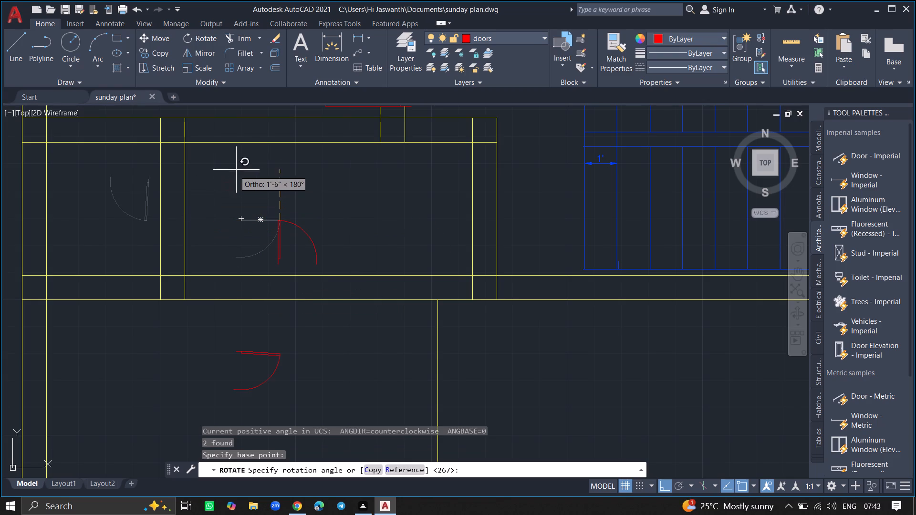
{"action": "left_click", "coordinate": [261, 162]}
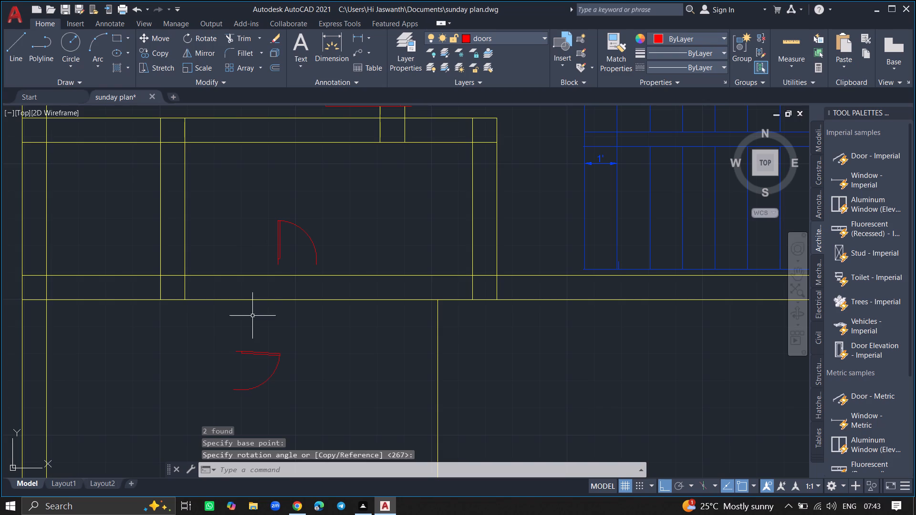
Rotate the door that lies below the small rooms another 90° around a point on its leaf.
{"action": "left_click", "coordinate": [269, 353]}
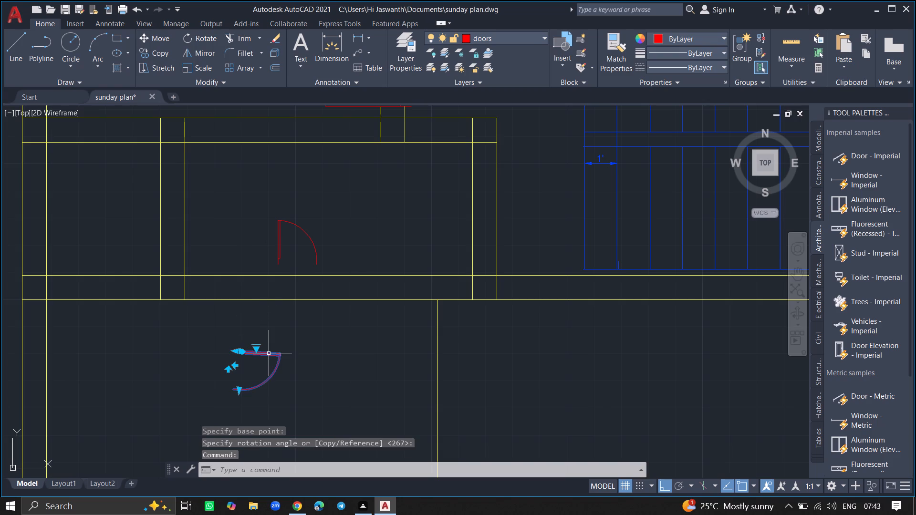
{"action": "type", "text": "ro"}
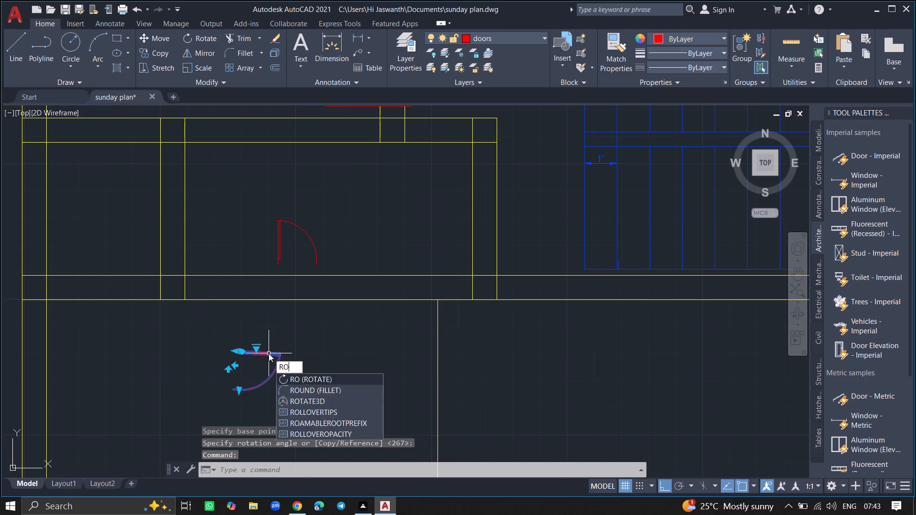
{"action": "key", "text": "Return"}
{"action": "left_click", "coordinate": [269, 353]}
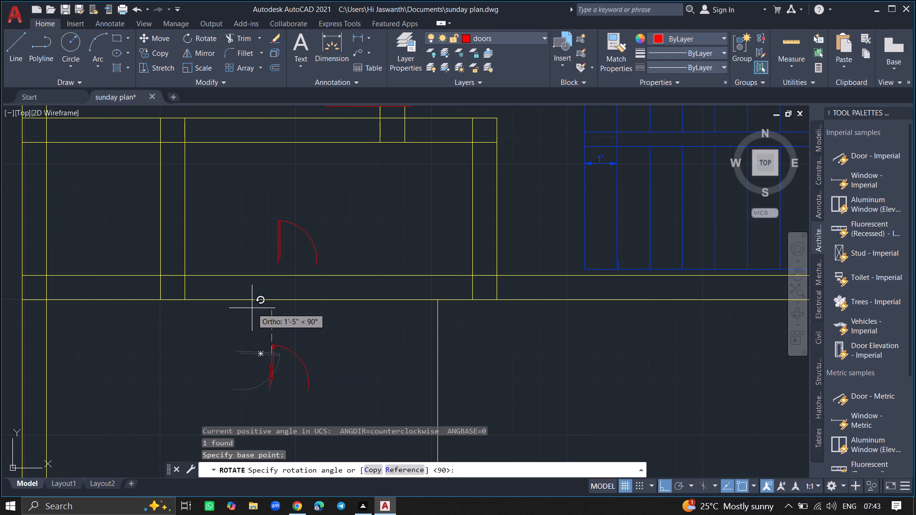
{"action": "left_click", "coordinate": [252, 308]}
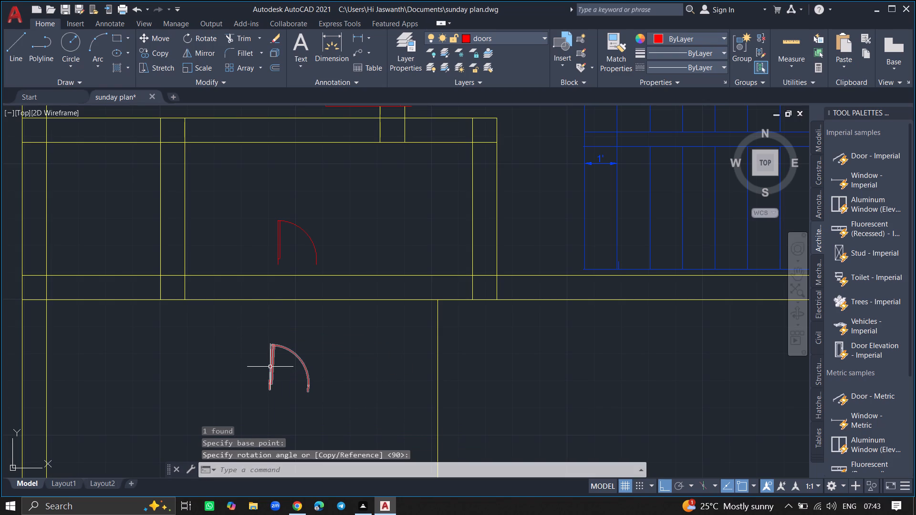
Move that door into the south wall of the westernmost small room, turning ortho mode off.
{"action": "left_click", "coordinate": [270, 367]}
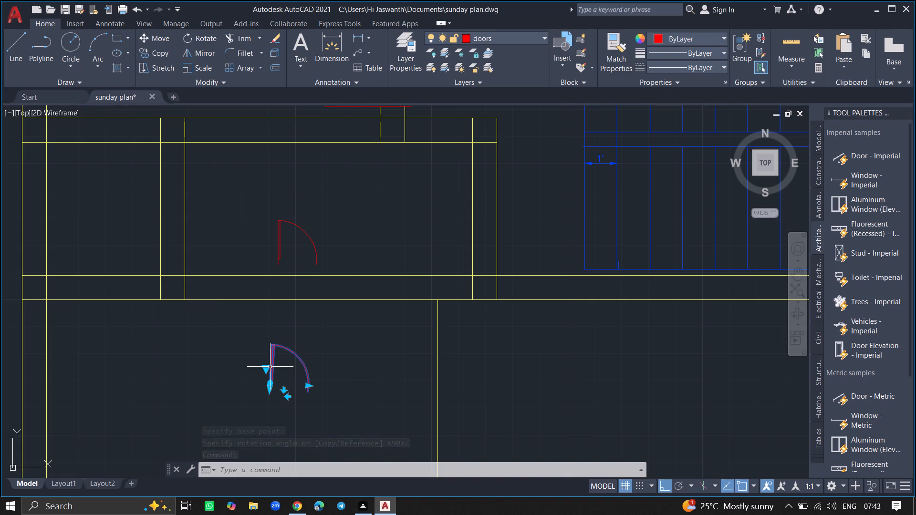
{"action": "type", "text": "move"}
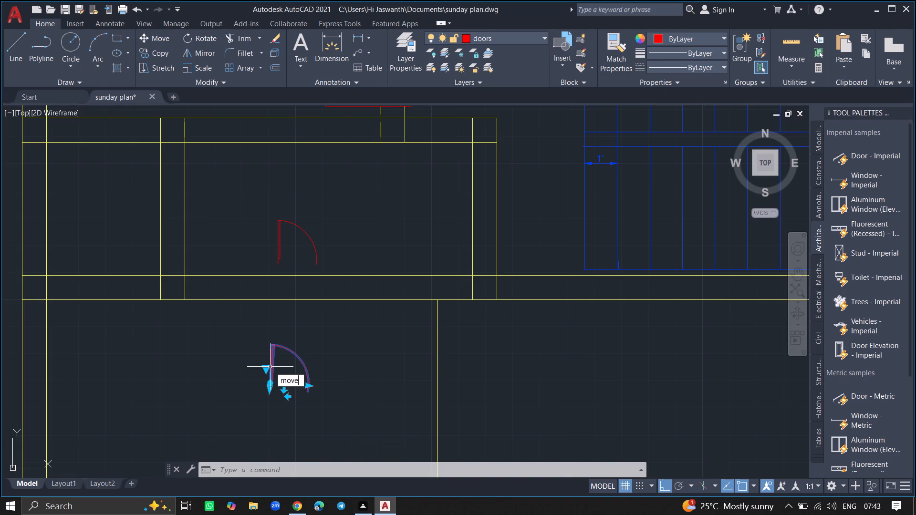
{"action": "key", "text": "Return"}
{"action": "left_click", "coordinate": [270, 367]}
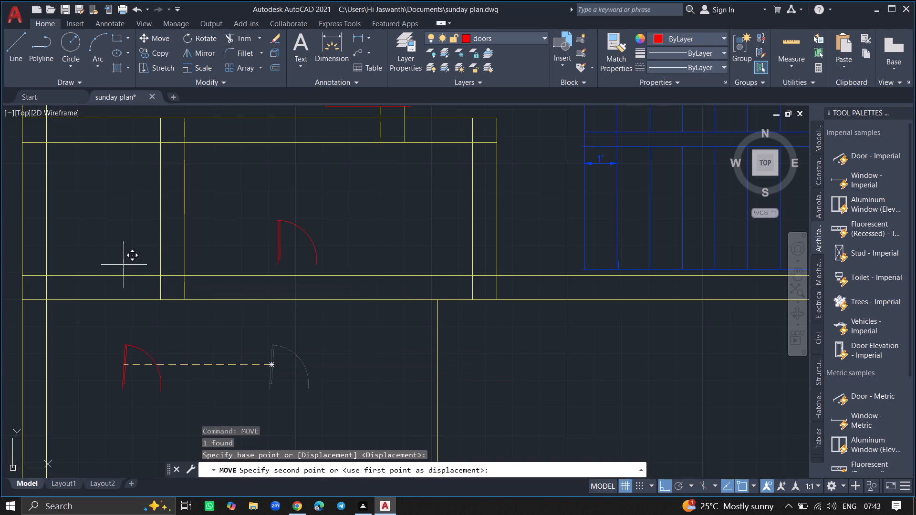
{"action": "key", "text": "F8"}
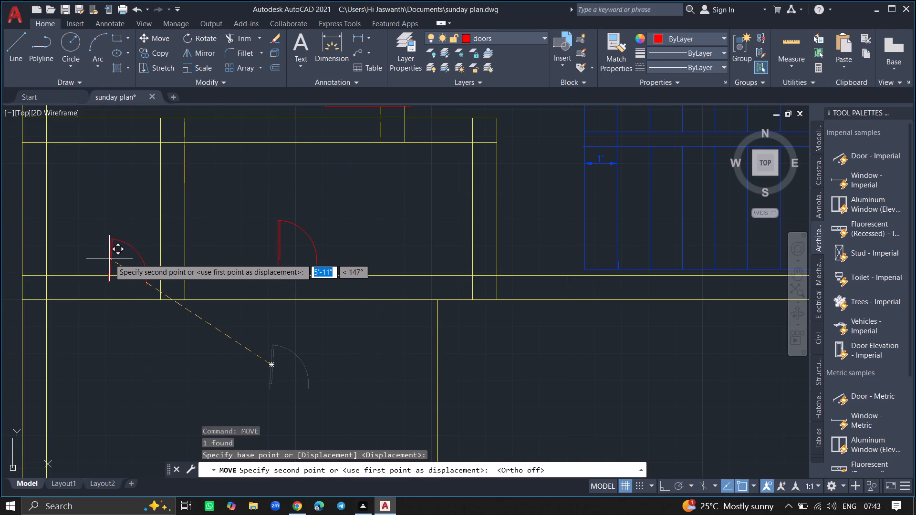
{"action": "left_click", "coordinate": [106, 277]}
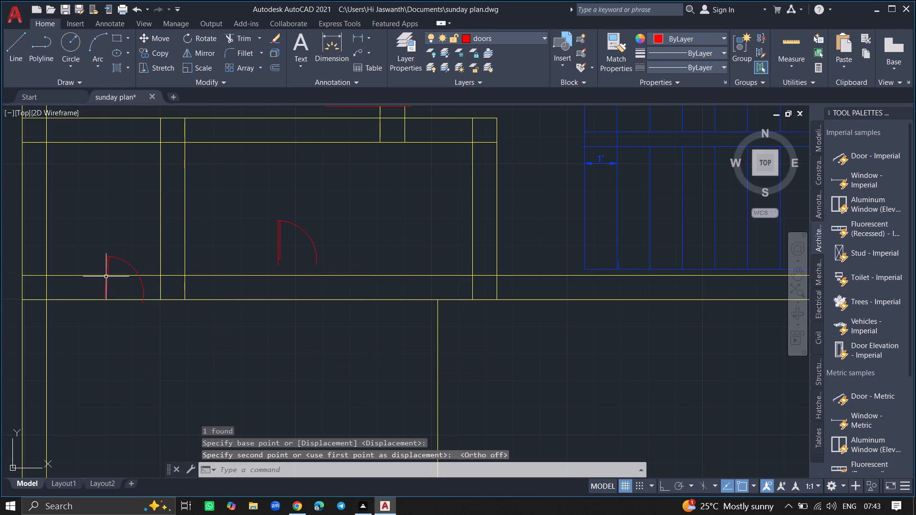
Move the other door from its leaf midpoint about 2'-9" at 208° into the neighbouring small room's south wall.
{"action": "left_click", "coordinate": [279, 251]}
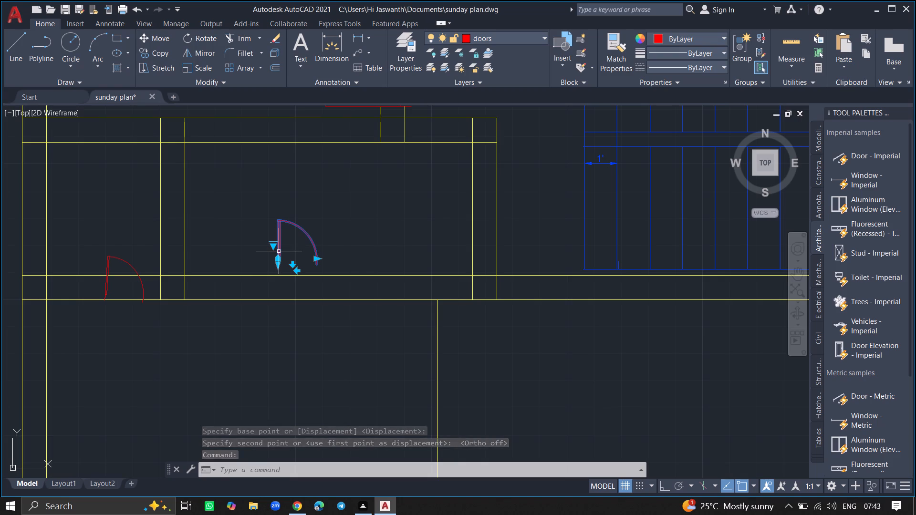
{"action": "type", "text": "move"}
{"action": "key", "text": "Return"}
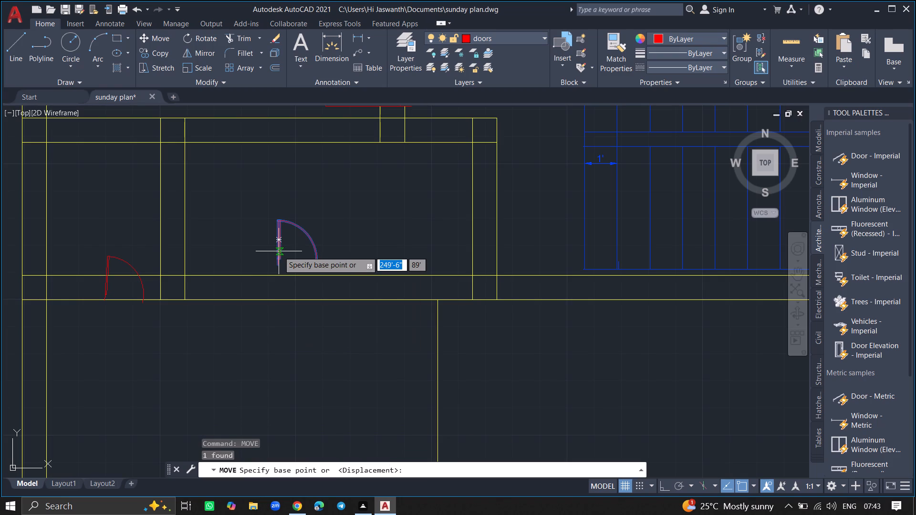
{"action": "left_click", "coordinate": [279, 238]}
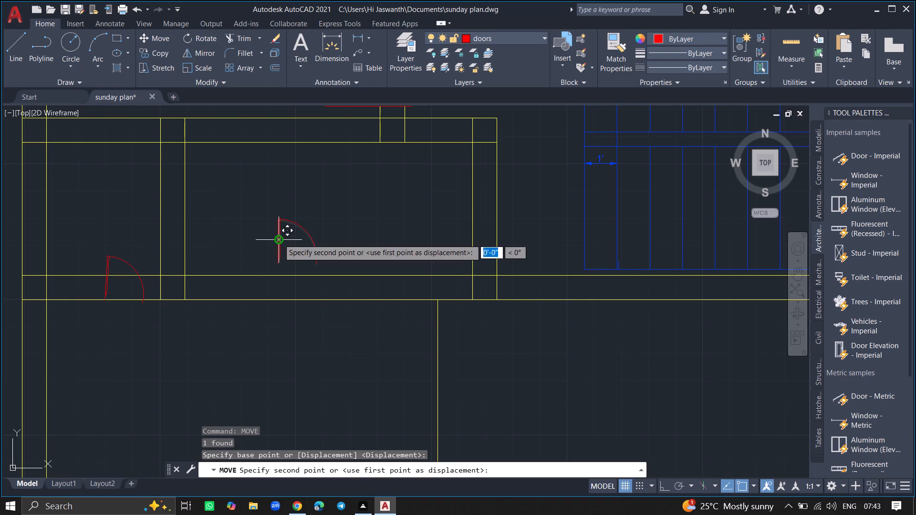
{"action": "scroll", "coordinate": [202, 280], "scroll_direction": "up", "scroll_amount": 6, "text": "ctrl"}
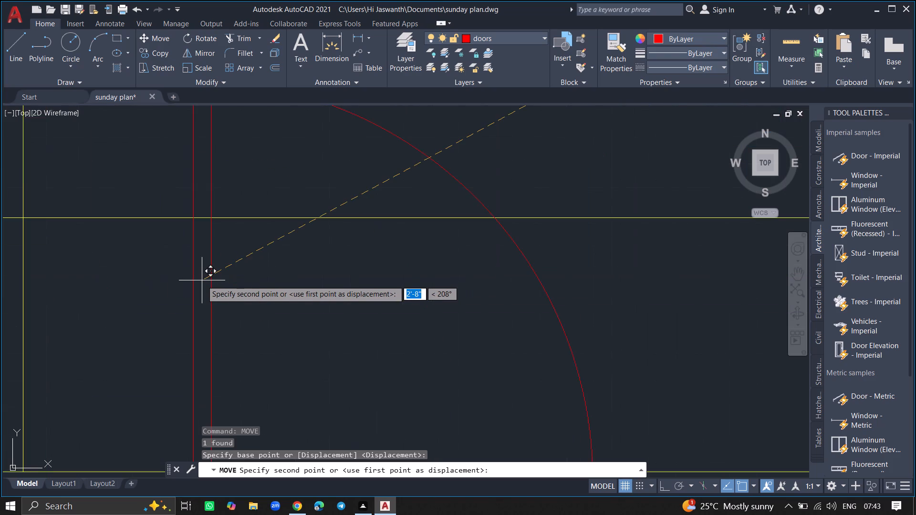
{"action": "scroll", "coordinate": [191, 282], "scroll_direction": "down", "scroll_amount": 3, "text": "ctrl"}
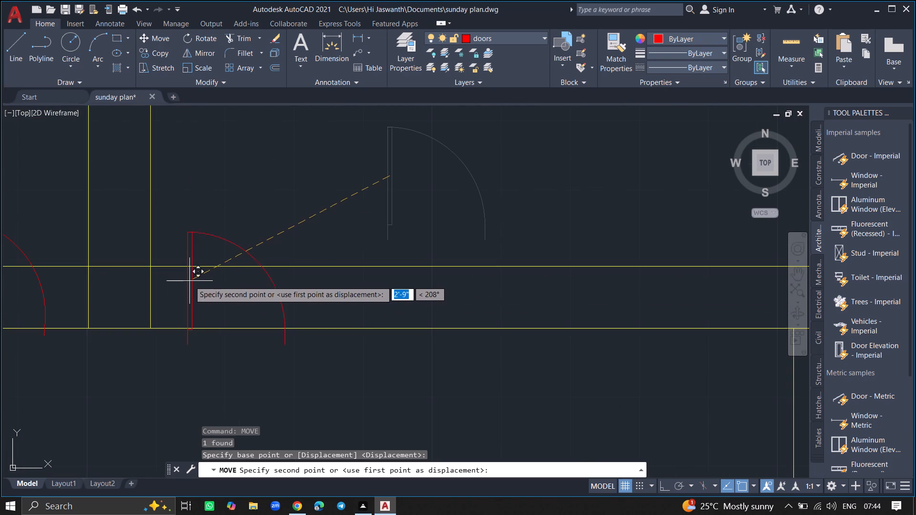
{"action": "left_click", "coordinate": [189, 280]}
Trim both south wall lines inside the opening of the eastern of the two small-room doors.
{"action": "type", "text": "trim"}
{"action": "key", "text": "Return"}
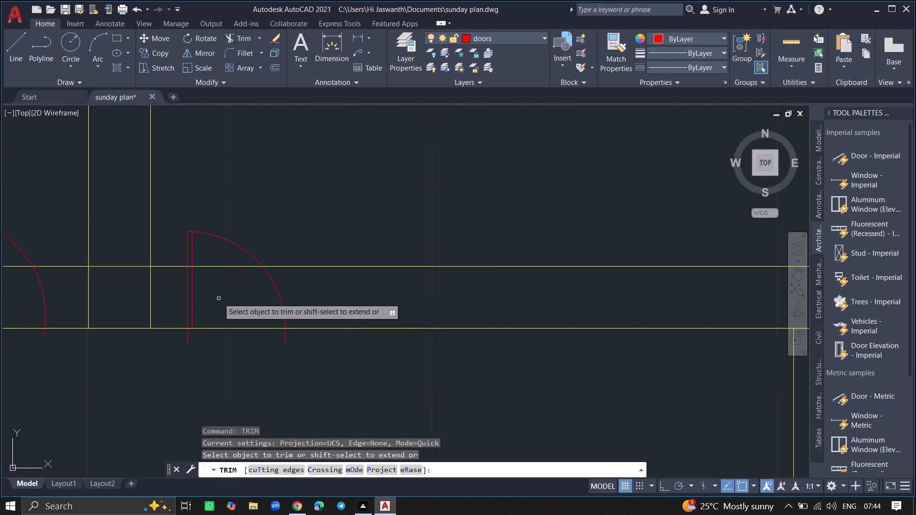
{"action": "left_click", "coordinate": [223, 267]}
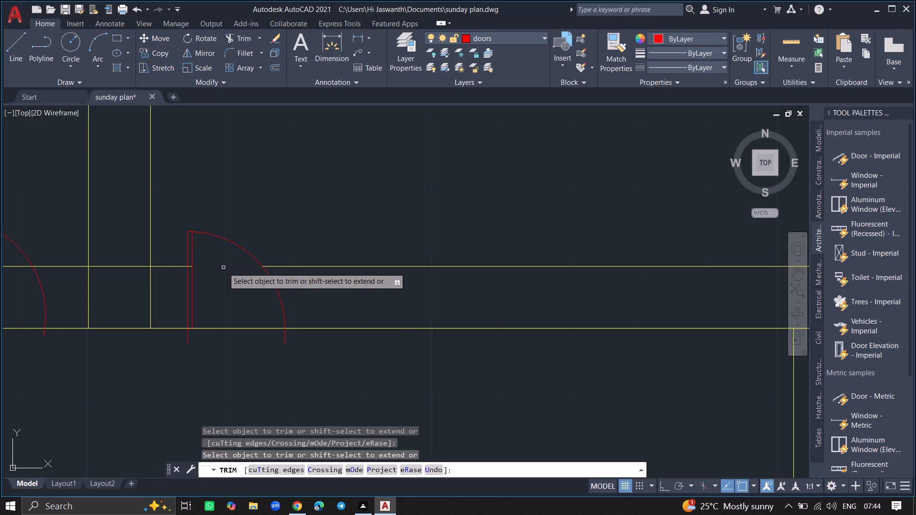
{"action": "left_click", "coordinate": [224, 328]}
{"action": "left_click", "coordinate": [223, 328]}
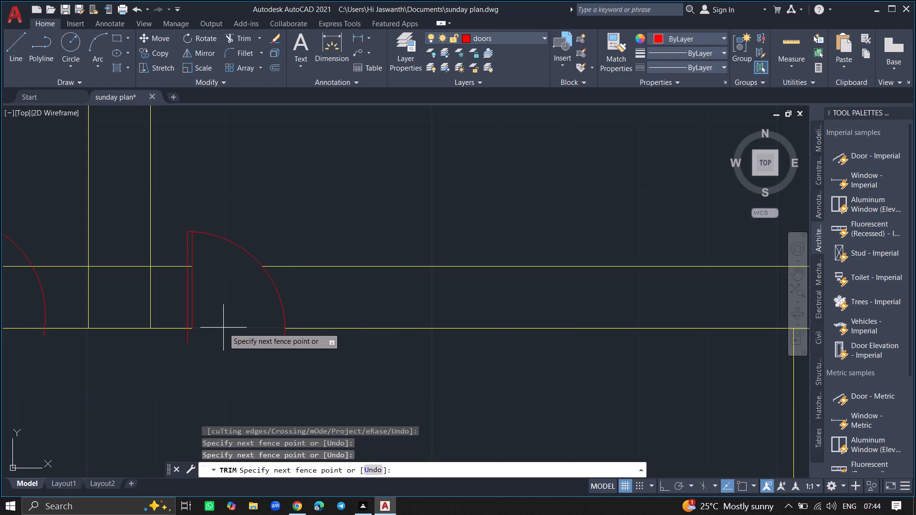
{"action": "left_click", "coordinate": [223, 328]}
{"action": "key", "text": "space"}
Trim both south wall lines inside the westernmost room's door opening, including the short leftover piece within the door leaf.
{"action": "key", "text": "space"}
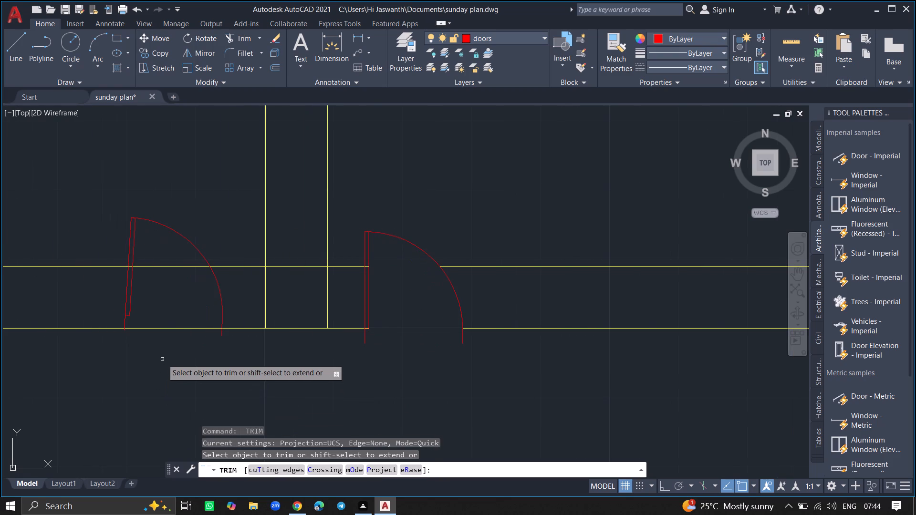
{"action": "left_click", "coordinate": [165, 330]}
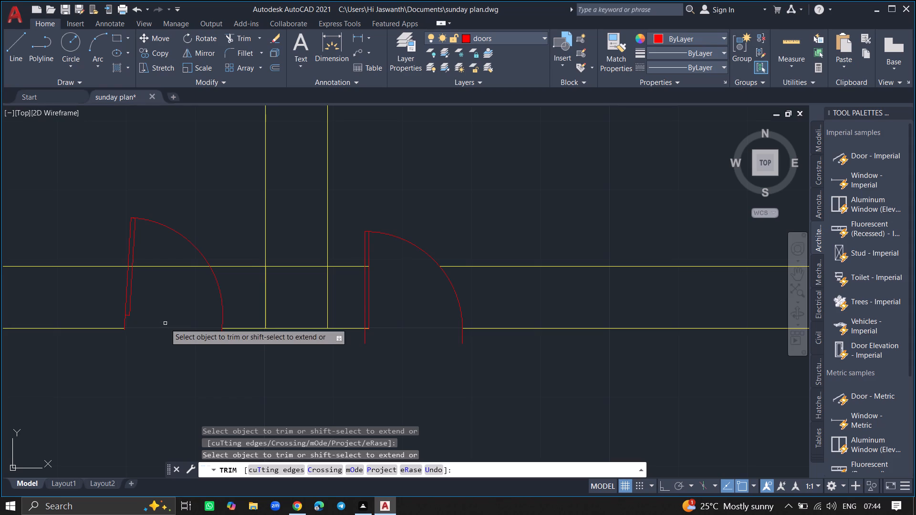
{"action": "left_click", "coordinate": [167, 267]}
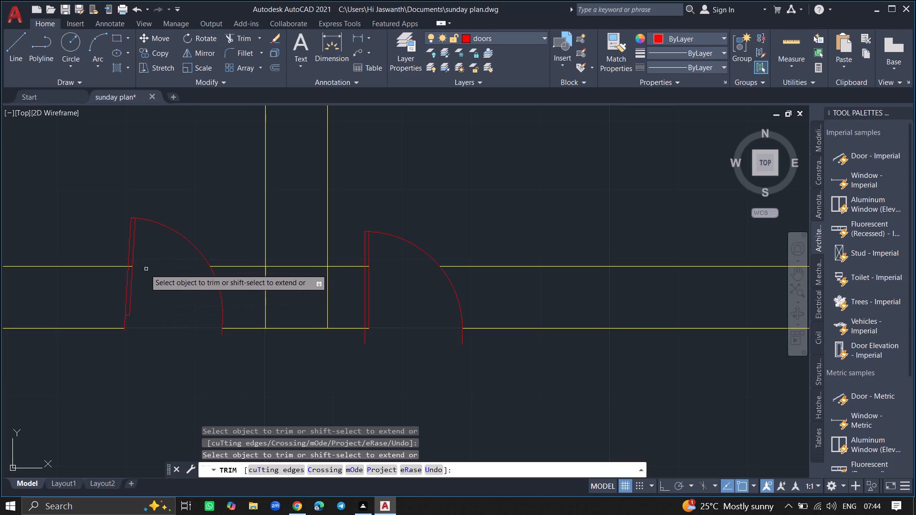
{"action": "scroll", "coordinate": [131, 266], "scroll_direction": "up", "scroll_amount": 6, "text": "ctrl"}
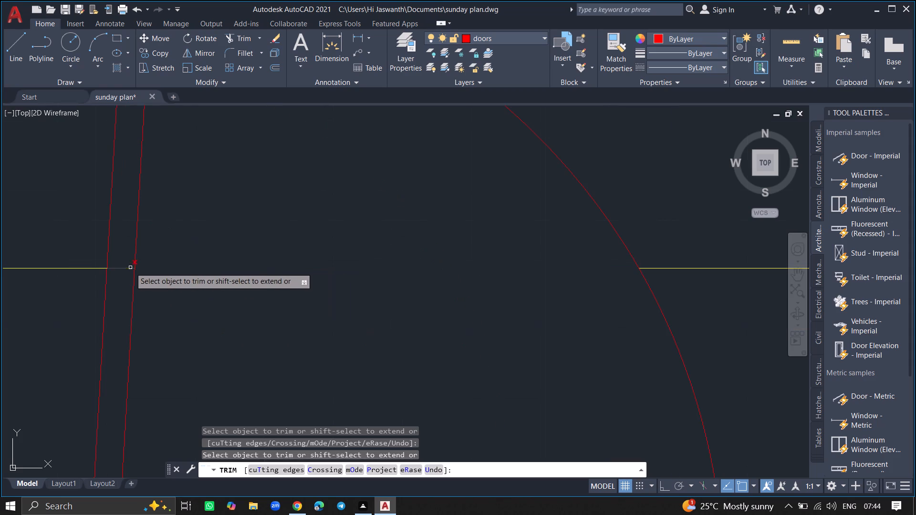
{"action": "left_click_drag", "start_coordinate": [130, 268], "coordinate": [157, 267]}
{"action": "key", "text": "Return"}
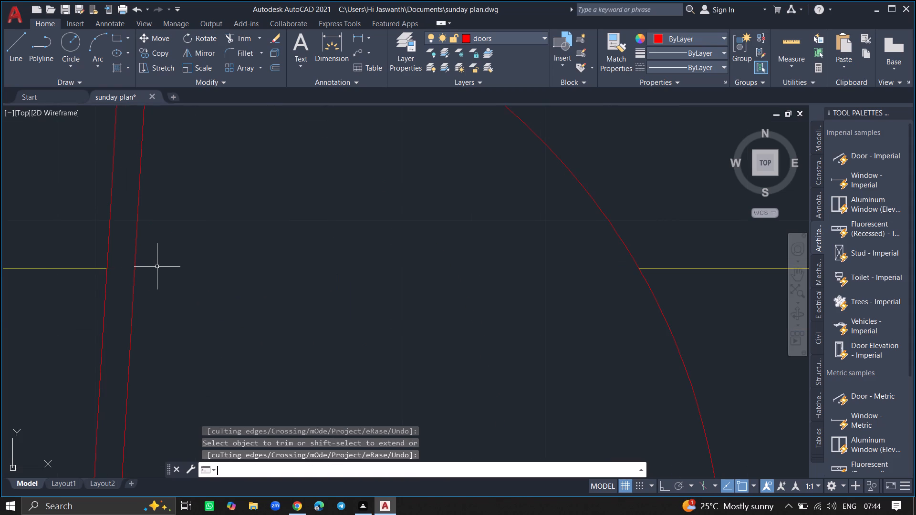
Make the windows layer the current layer.
{"action": "scroll", "coordinate": [157, 267], "scroll_direction": "down", "scroll_amount": 6, "text": "ctrl"}
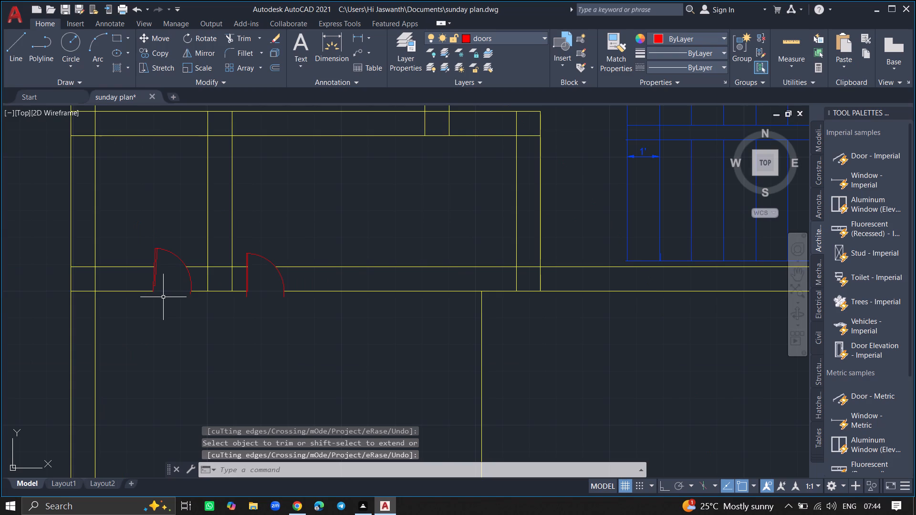
{"action": "scroll", "coordinate": [163, 297], "scroll_direction": "down", "scroll_amount": 2, "text": "ctrl"}
{"action": "scroll", "coordinate": [206, 274], "scroll_direction": "down", "scroll_amount": 2, "text": "ctrl"}
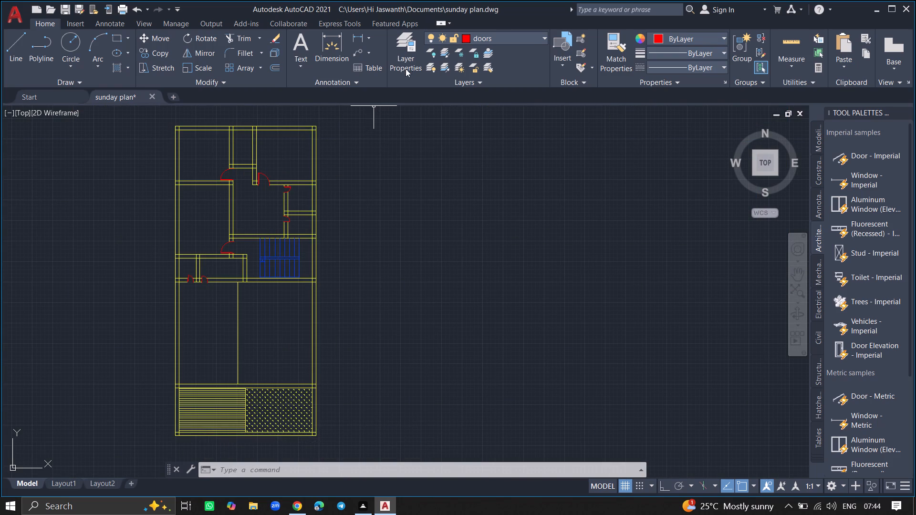
{"action": "left_click", "coordinate": [407, 55]}
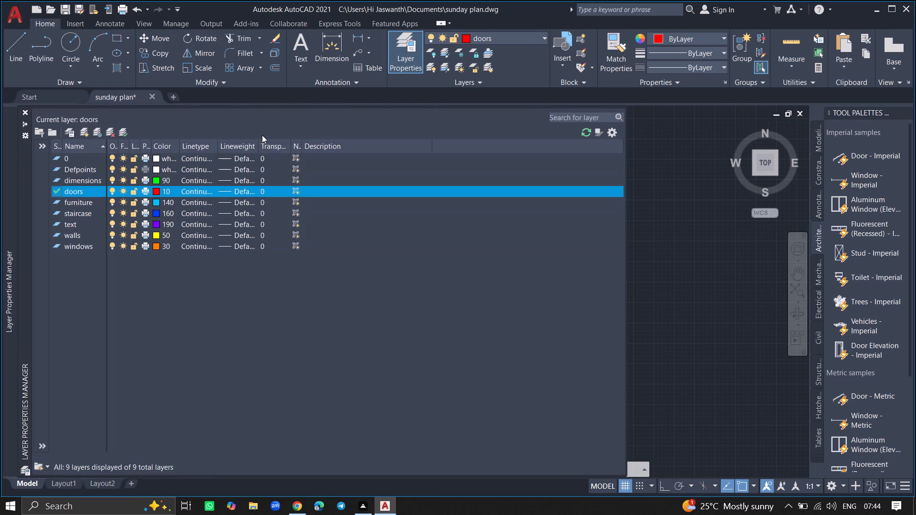
{"action": "double_click", "coordinate": [75, 244]}
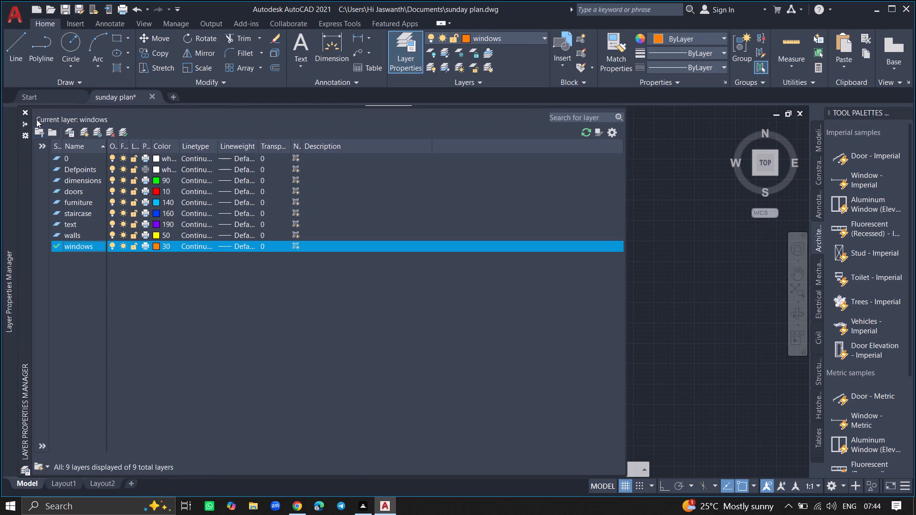
{"action": "left_click", "coordinate": [25, 112]}
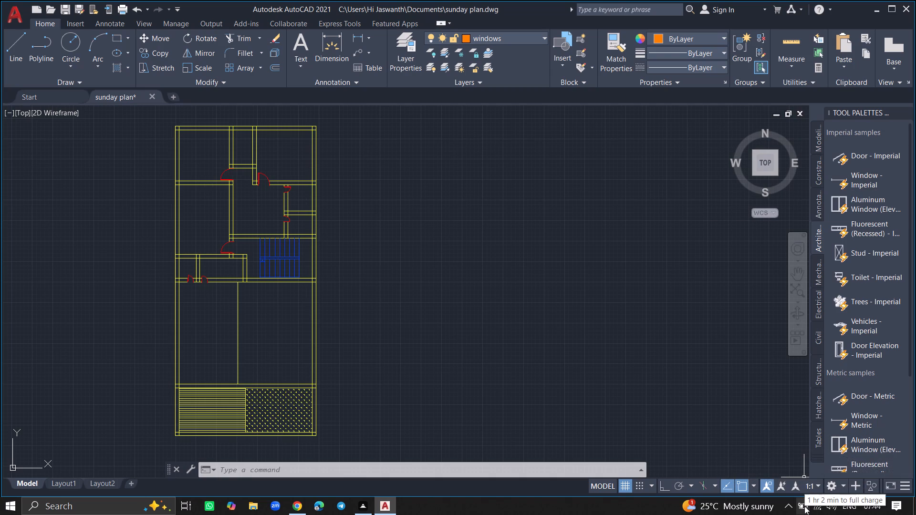
Insert a Window - Imperial block in the empty area east of the floor plan.
{"action": "left_click", "coordinate": [849, 181]}
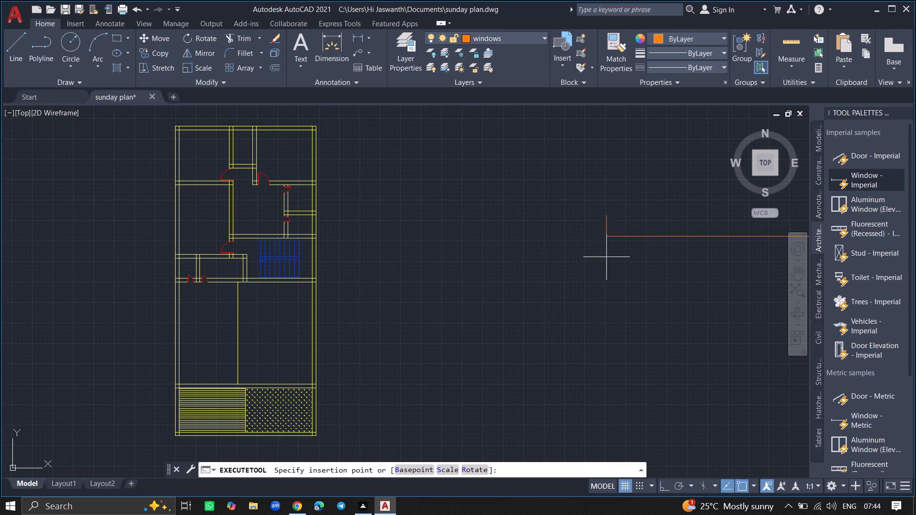
{"action": "left_click", "coordinate": [411, 259]}
Scale the inserted Window block down from its lower west endpoint to a small window suited to the plan.
{"action": "left_click", "coordinate": [412, 252]}
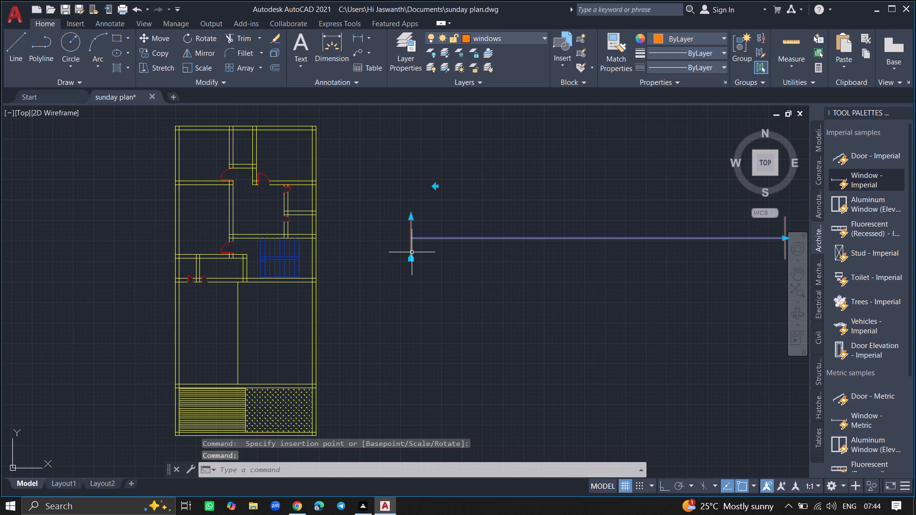
{"action": "type", "text": "sc"}
{"action": "key", "text": "Return"}
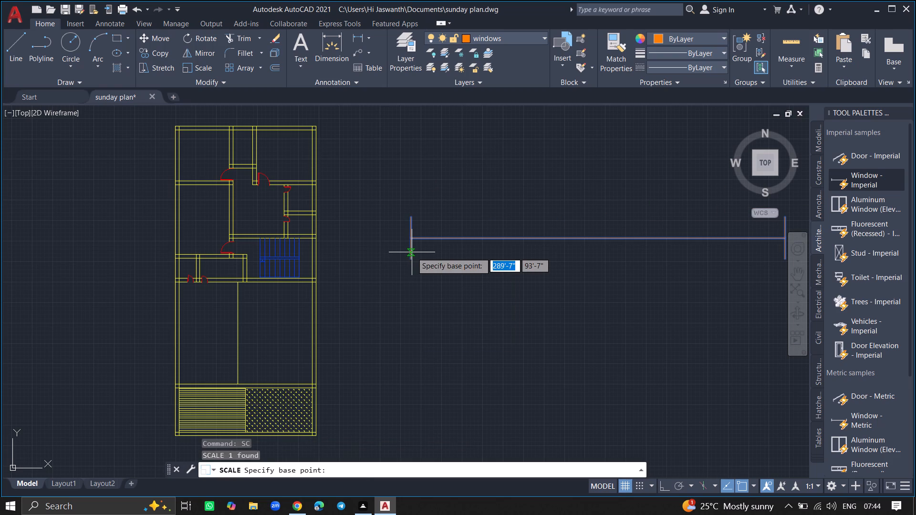
{"action": "left_click", "coordinate": [412, 252]}
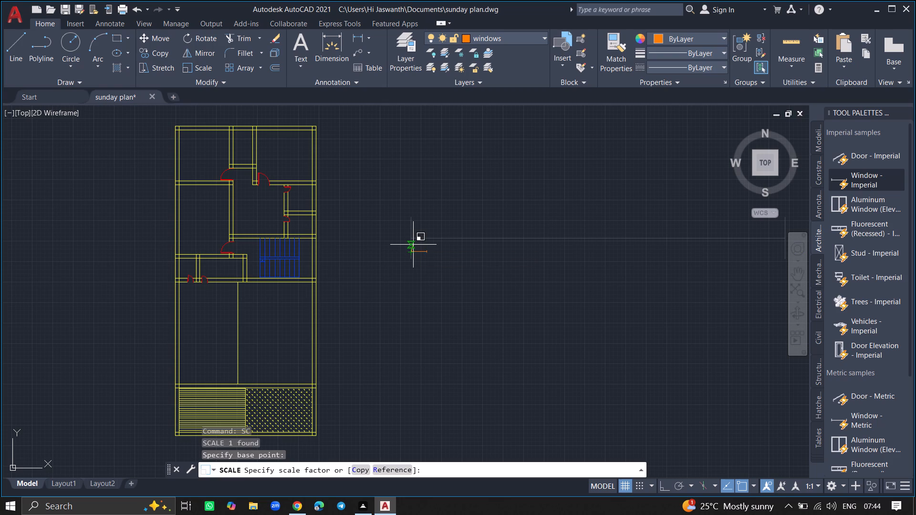
{"action": "scroll", "coordinate": [413, 245], "scroll_direction": "up", "scroll_amount": 4, "text": "ctrl"}
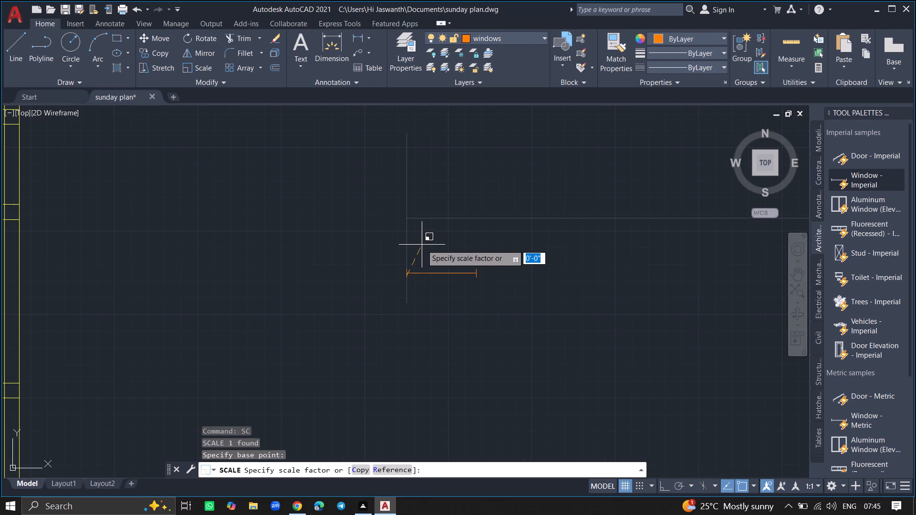
{"action": "left_click", "coordinate": [430, 243]}
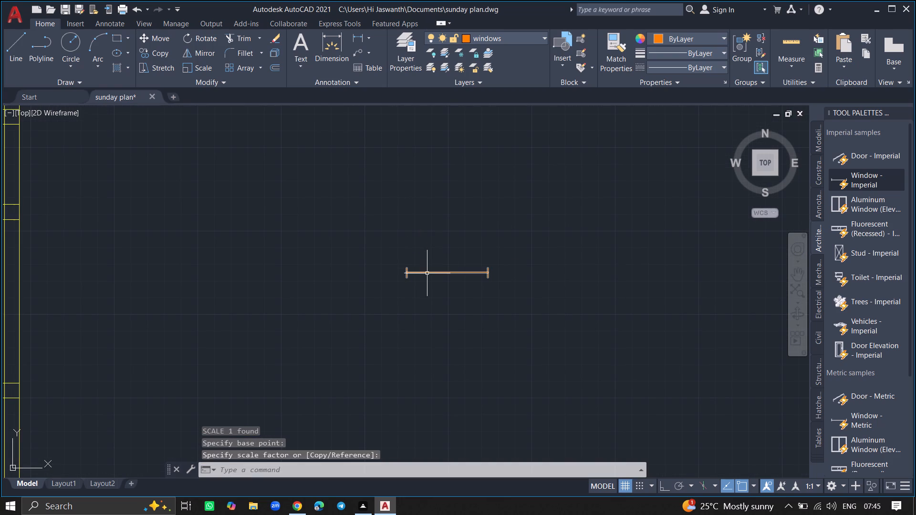
Move the scaled window between the two lines of the north wall of the northwest room.
{"action": "left_click", "coordinate": [427, 274]}
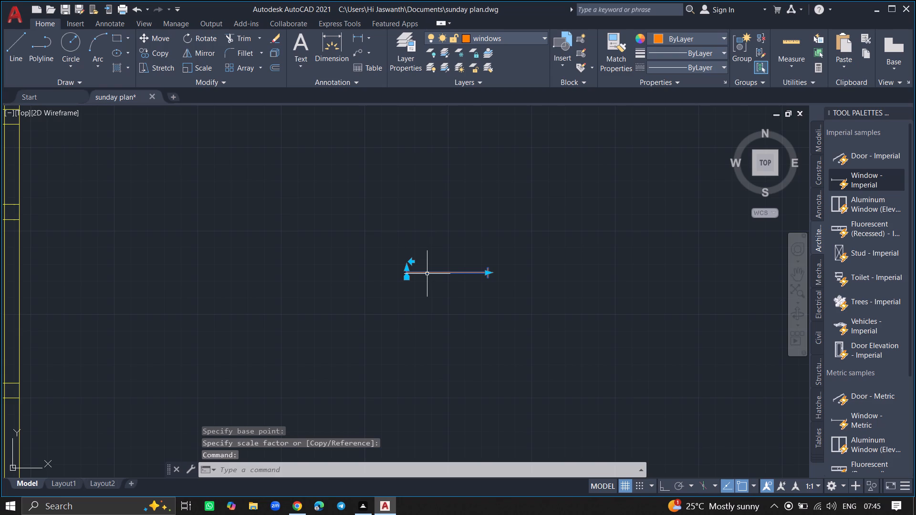
{"action": "type", "text": "move"}
{"action": "key", "text": "Return"}
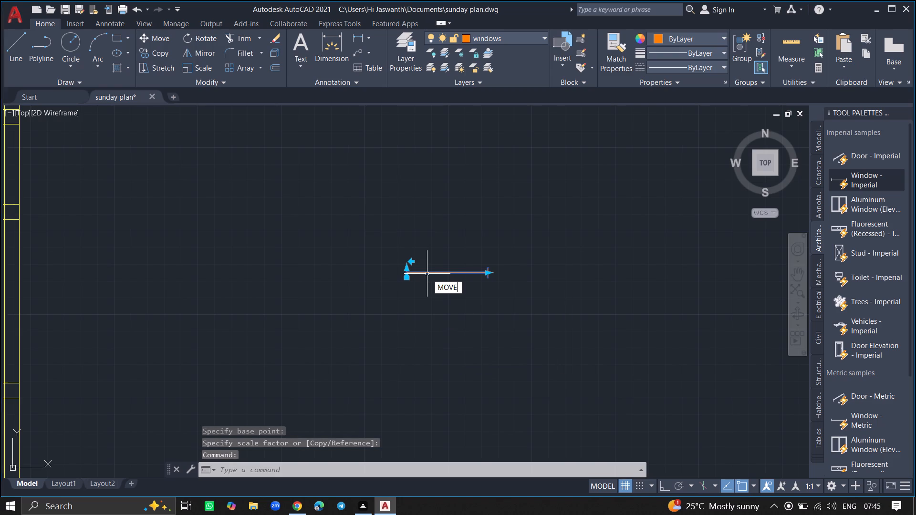
{"action": "left_click", "coordinate": [427, 274]}
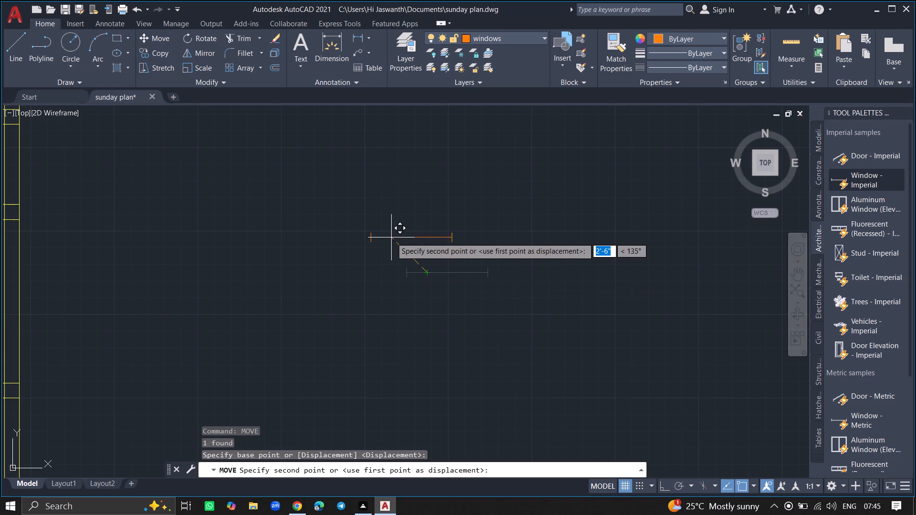
{"action": "scroll", "coordinate": [391, 237], "scroll_direction": "down", "scroll_amount": 3, "text": "ctrl"}
{"action": "scroll", "coordinate": [350, 216], "scroll_direction": "down", "scroll_amount": 5, "text": "ctrl"}
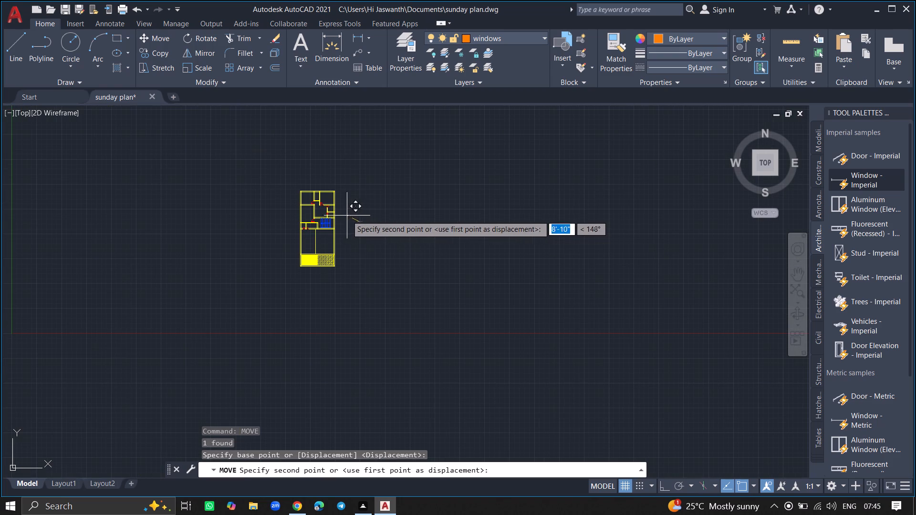
{"action": "scroll", "coordinate": [291, 191], "scroll_direction": "up", "scroll_amount": 6, "text": "ctrl"}
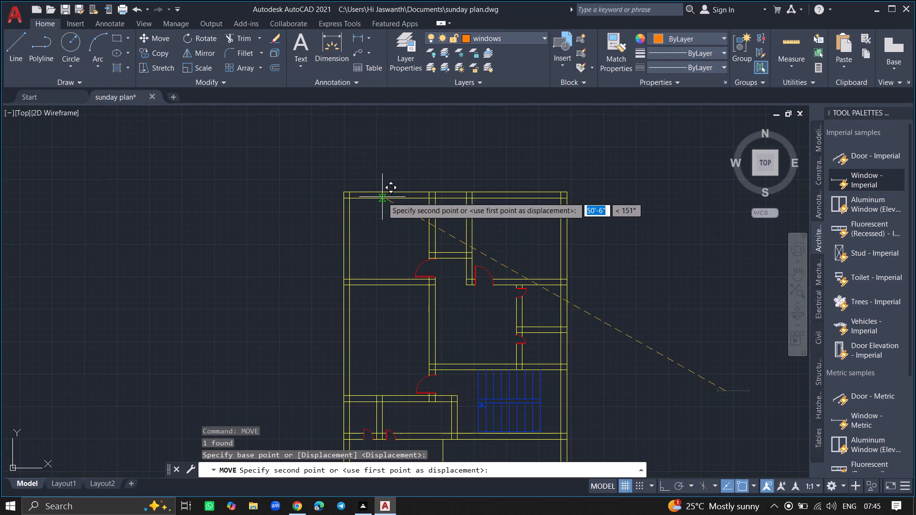
{"action": "scroll", "coordinate": [382, 197], "scroll_direction": "up", "scroll_amount": 5, "text": "ctrl"}
{"action": "left_click", "coordinate": [353, 194]}
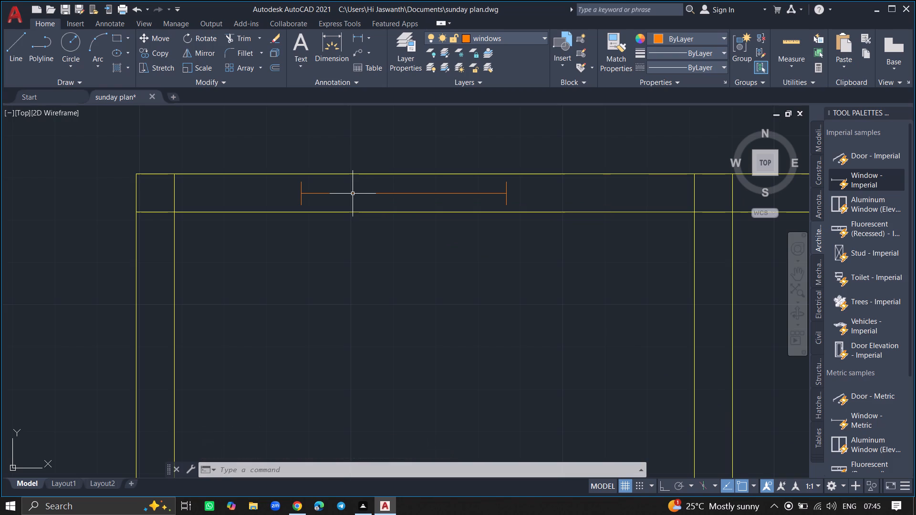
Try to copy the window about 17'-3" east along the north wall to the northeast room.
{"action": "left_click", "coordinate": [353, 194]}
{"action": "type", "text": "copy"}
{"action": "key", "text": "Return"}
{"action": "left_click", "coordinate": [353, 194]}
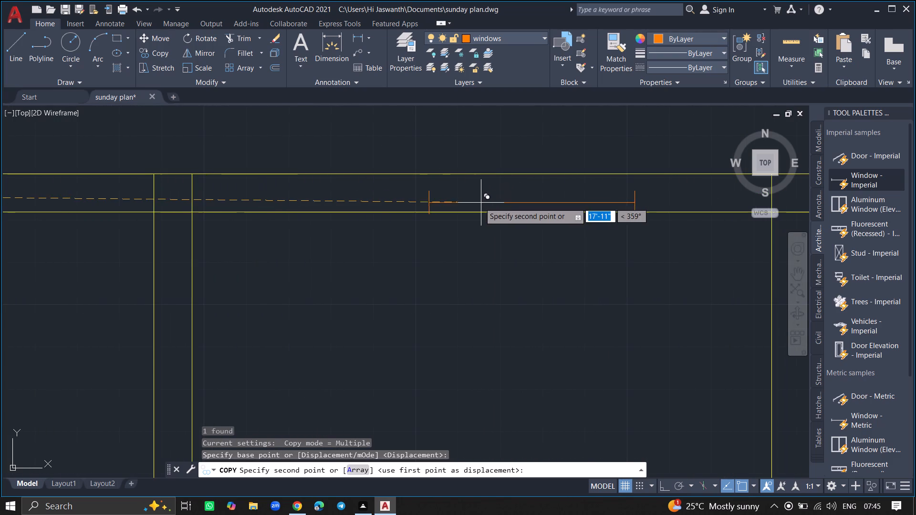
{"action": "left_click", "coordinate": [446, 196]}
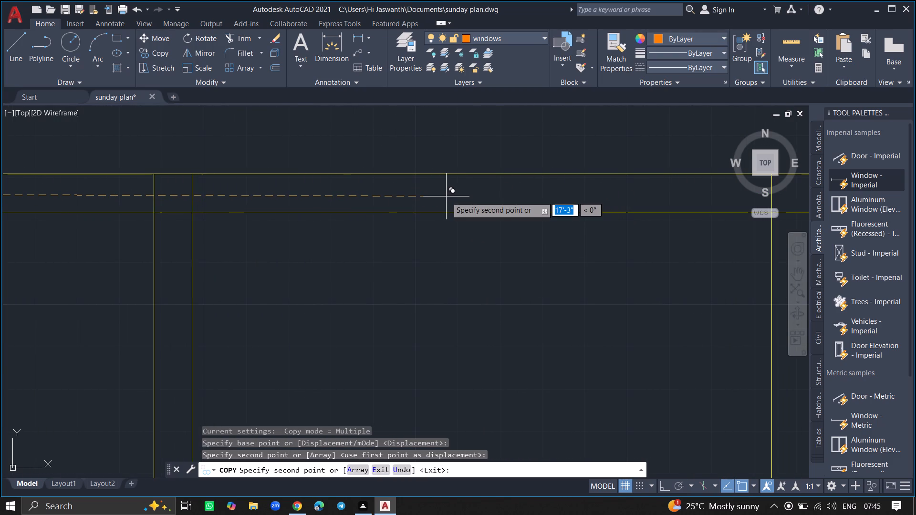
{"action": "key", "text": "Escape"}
Scale down the window in the northwest room's north wall slightly about a point on its centre line.
{"action": "scroll", "coordinate": [446, 196], "scroll_direction": "down", "scroll_amount": 6, "text": "ctrl"}
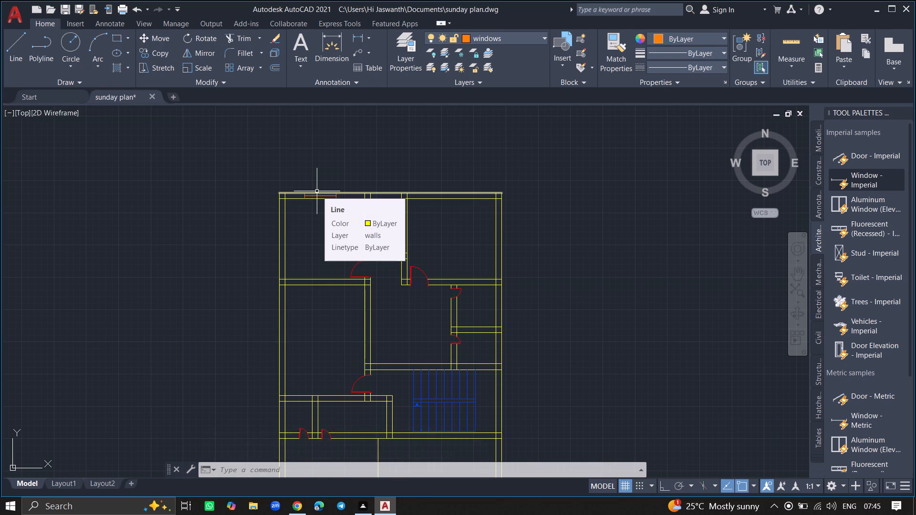
{"action": "scroll", "coordinate": [317, 191], "scroll_direction": "up", "scroll_amount": 6, "text": "ctrl"}
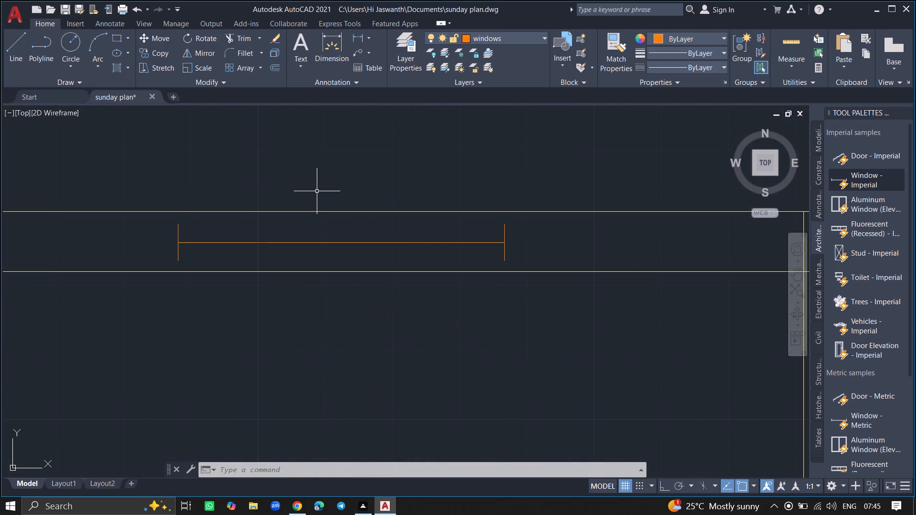
{"action": "left_click", "coordinate": [312, 244]}
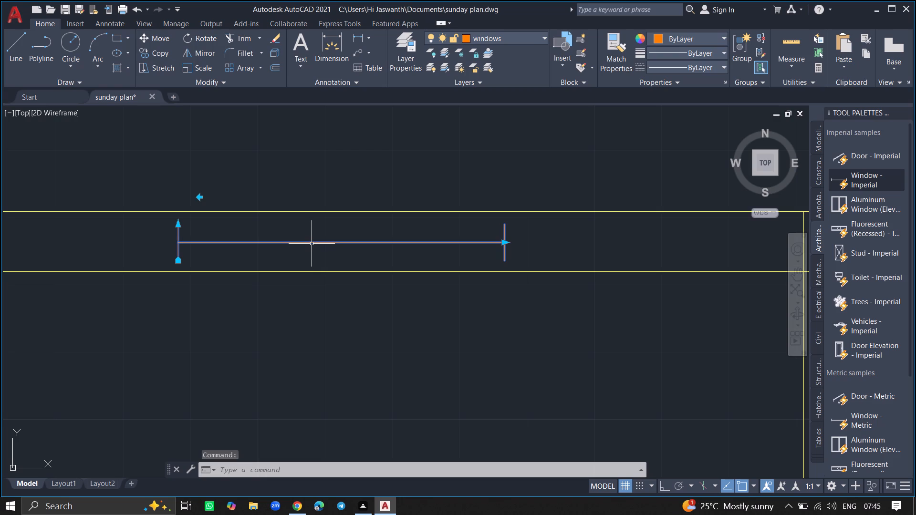
{"action": "type", "text": "sc"}
{"action": "key", "text": "Return"}
{"action": "left_click", "coordinate": [312, 244]}
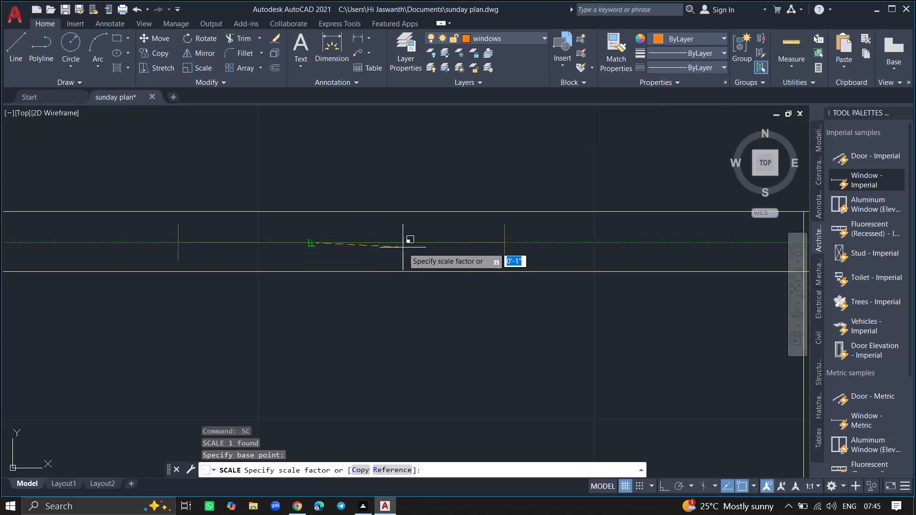
{"action": "left_click", "coordinate": [432, 248]}
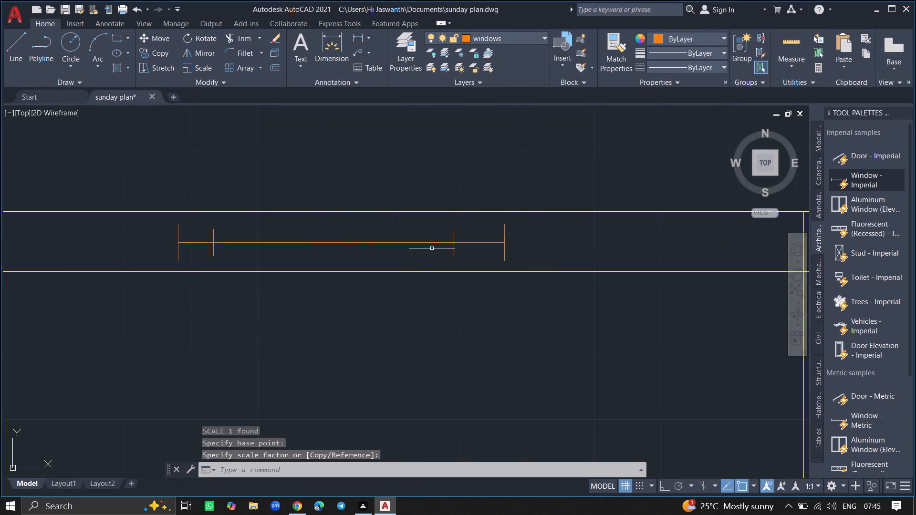
Delete the larger duplicate window overlapping the reduced one in the northwest room's north wall.
{"action": "left_click", "coordinate": [474, 243]}
{"action": "key", "text": "Delete"}
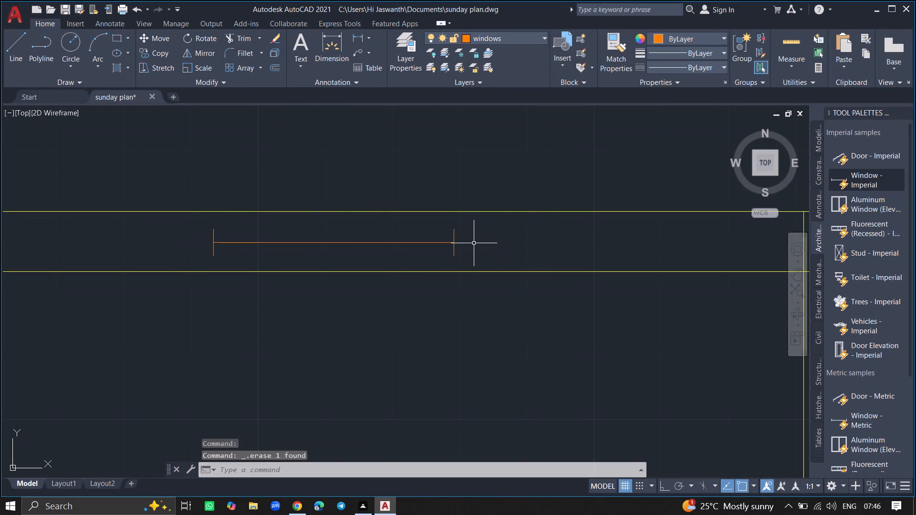
Copy the reduced window about 17'-5" east into the north wall of the northeast room.
{"action": "scroll", "coordinate": [474, 243], "scroll_direction": "down", "scroll_amount": 4, "text": "ctrl"}
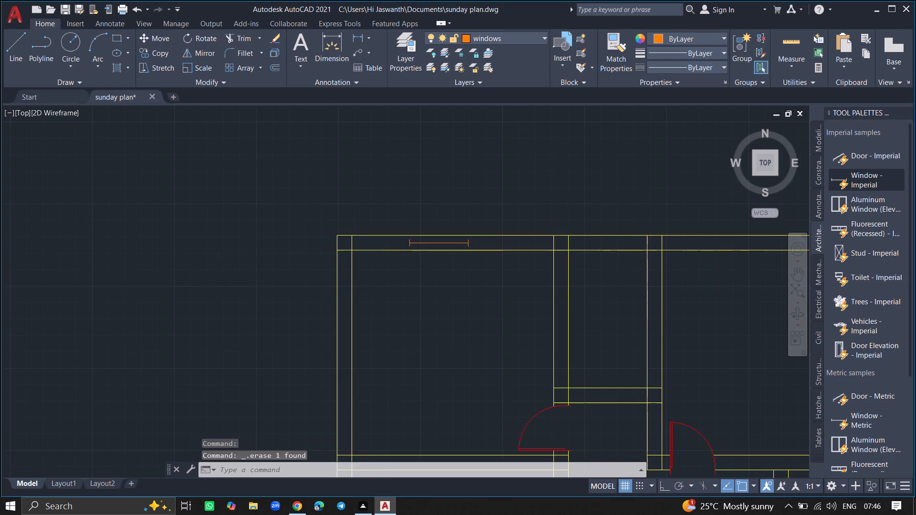
{"action": "left_click", "coordinate": [463, 243]}
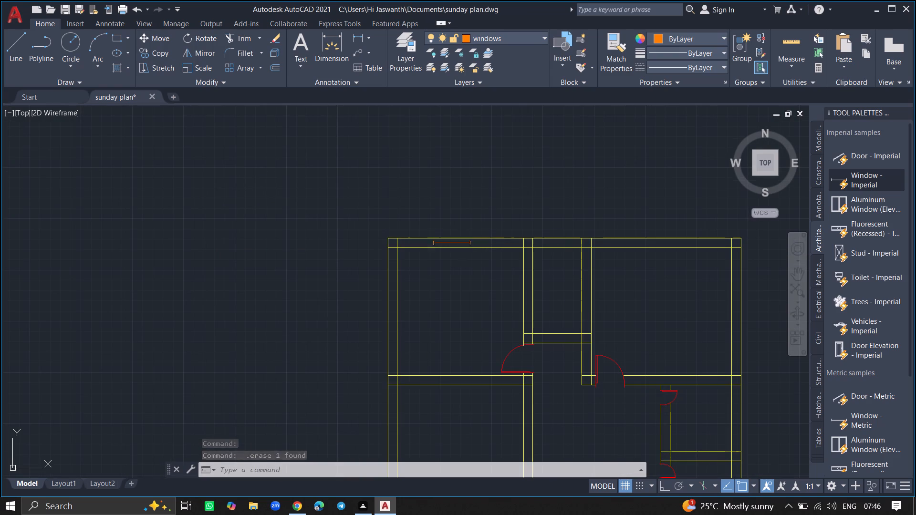
{"action": "type", "text": "copy"}
{"action": "key", "text": "Return"}
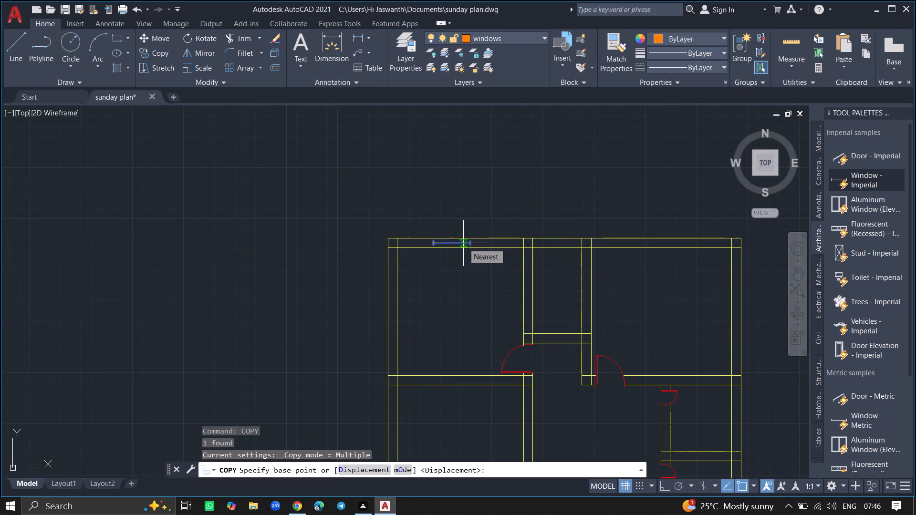
{"action": "left_click", "coordinate": [463, 243]}
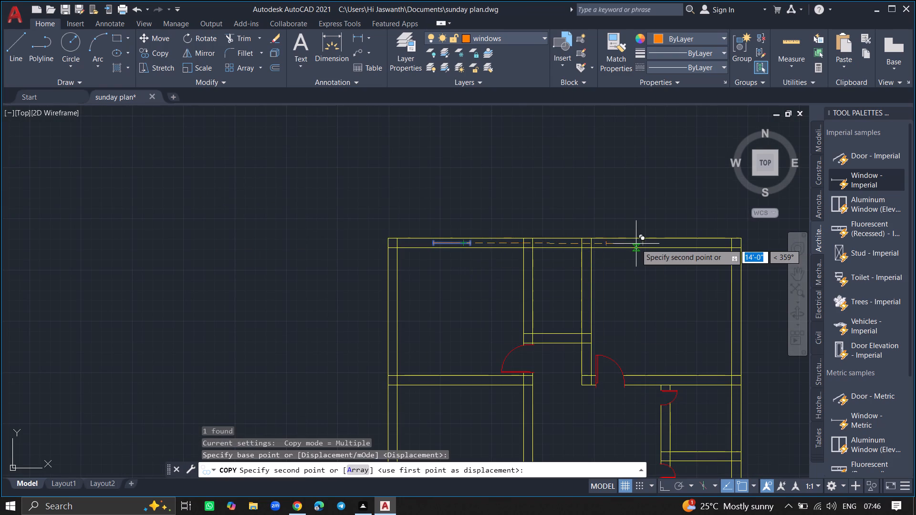
{"action": "scroll", "coordinate": [655, 241], "scroll_direction": "up", "scroll_amount": 3, "text": "ctrl"}
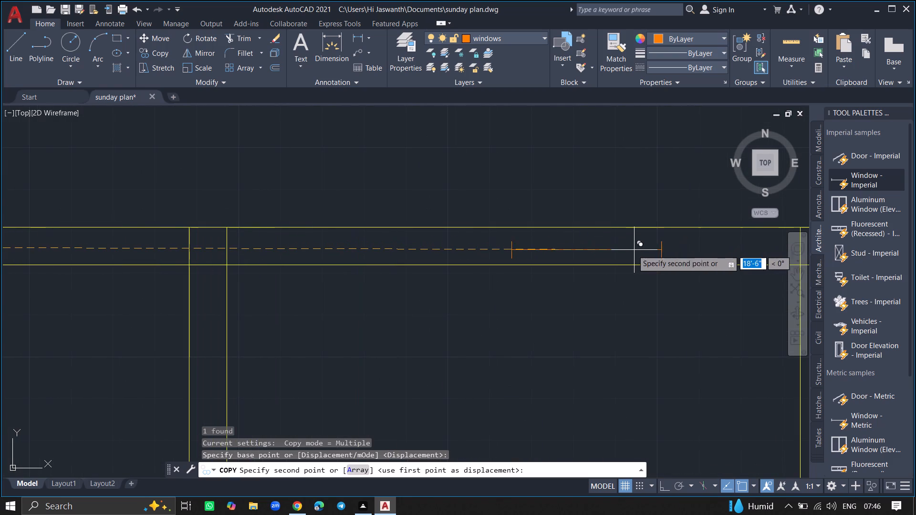
{"action": "left_click", "coordinate": [581, 248]}
Place another copy of the window inside the room south of the northwest room, about 16'-1" south of the original.
{"action": "scroll", "coordinate": [517, 291], "scroll_direction": "down", "scroll_amount": 2, "text": "ctrl"}
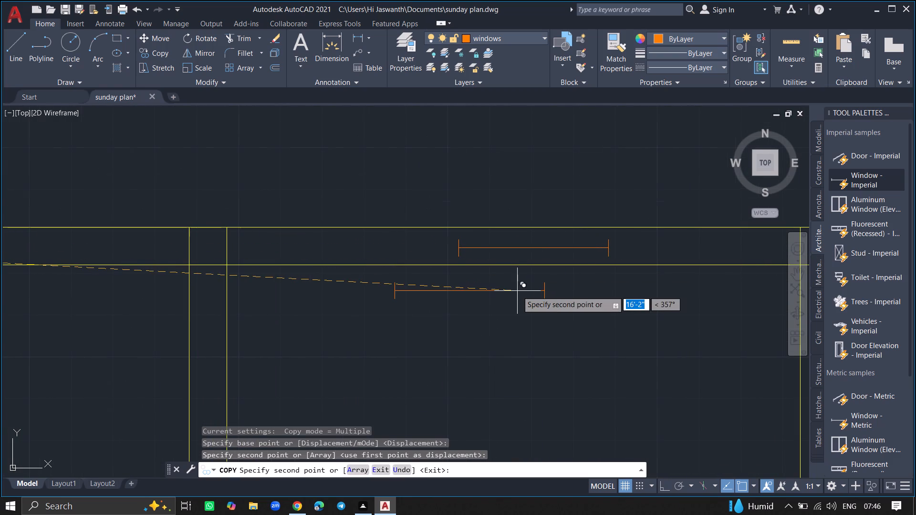
{"action": "scroll", "coordinate": [517, 291], "scroll_direction": "down", "scroll_amount": 4, "text": "ctrl"}
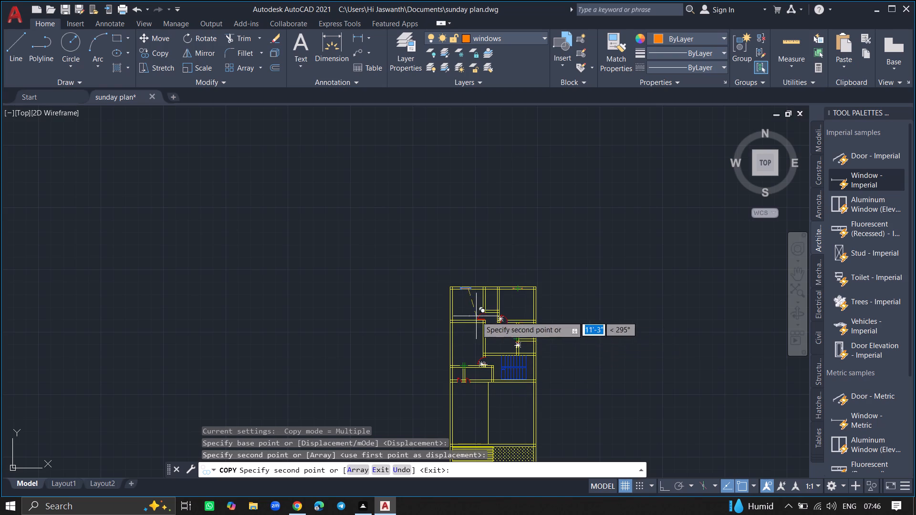
{"action": "scroll", "coordinate": [468, 338], "scroll_direction": "up", "scroll_amount": 4, "text": "ctrl"}
{"action": "left_click", "coordinate": [468, 338]}
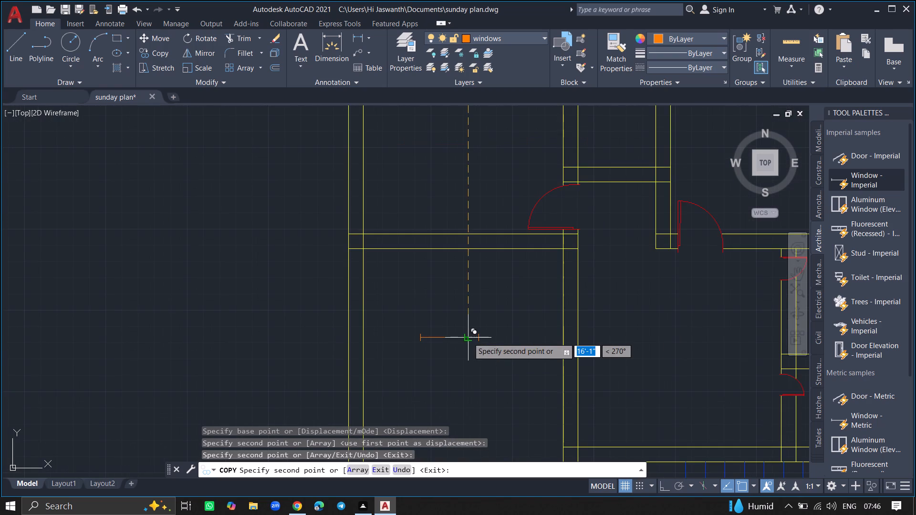
{"action": "key", "text": "Escape"}
Rotate the window copy in the western middle room by 90 degrees to vertical, with Ortho on.
{"action": "left_click", "coordinate": [468, 338]}
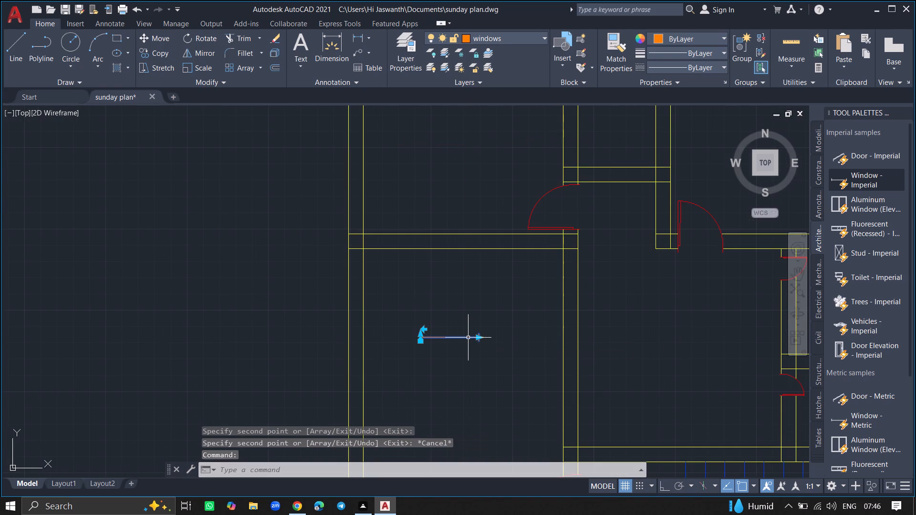
{"action": "type", "text": "ro"}
{"action": "key", "text": "Return"}
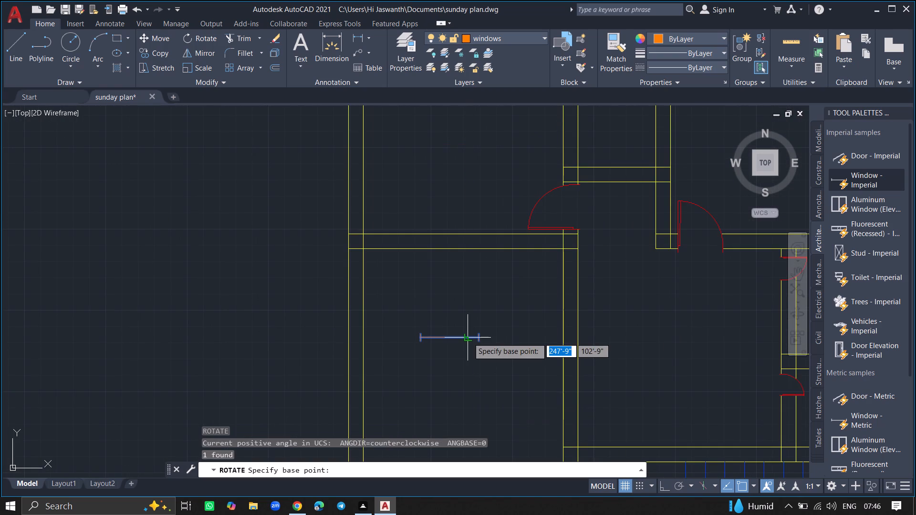
{"action": "left_click", "coordinate": [468, 338]}
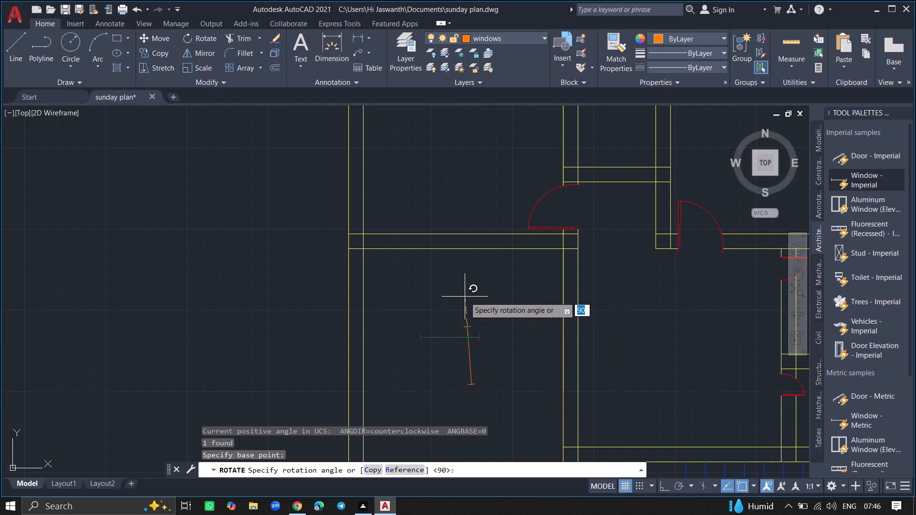
{"action": "key", "text": "F8"}
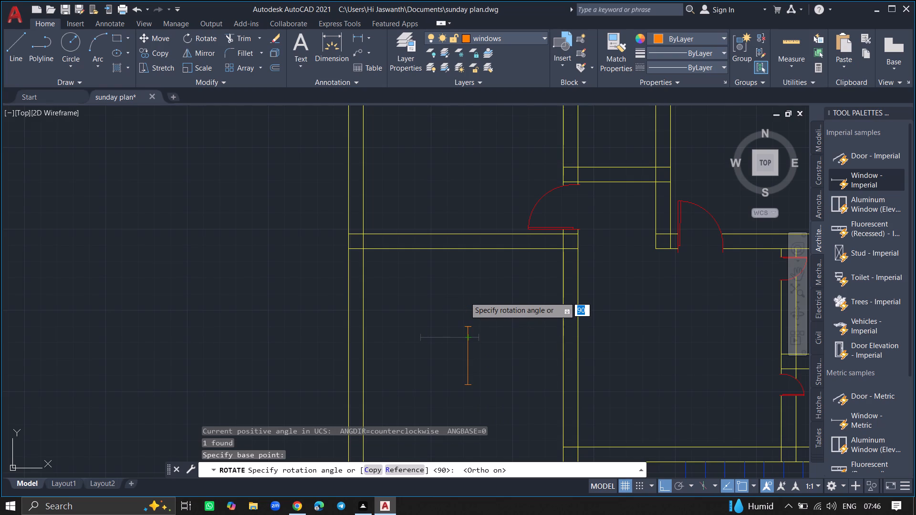
{"action": "left_click", "coordinate": [465, 297]}
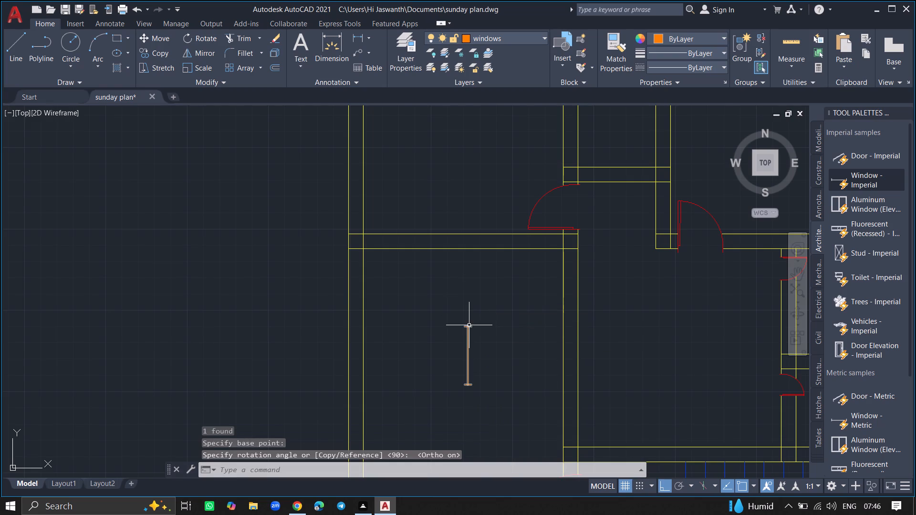
Move the vertical window from inside the western middle room onto the inner face line of its west wall.
{"action": "left_click", "coordinate": [469, 325]}
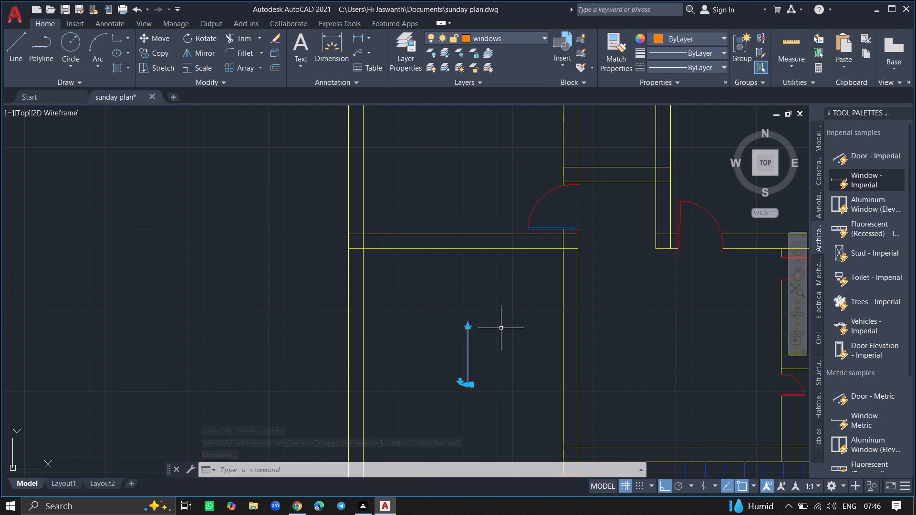
{"action": "type", "text": "move"}
{"action": "key", "text": "Return"}
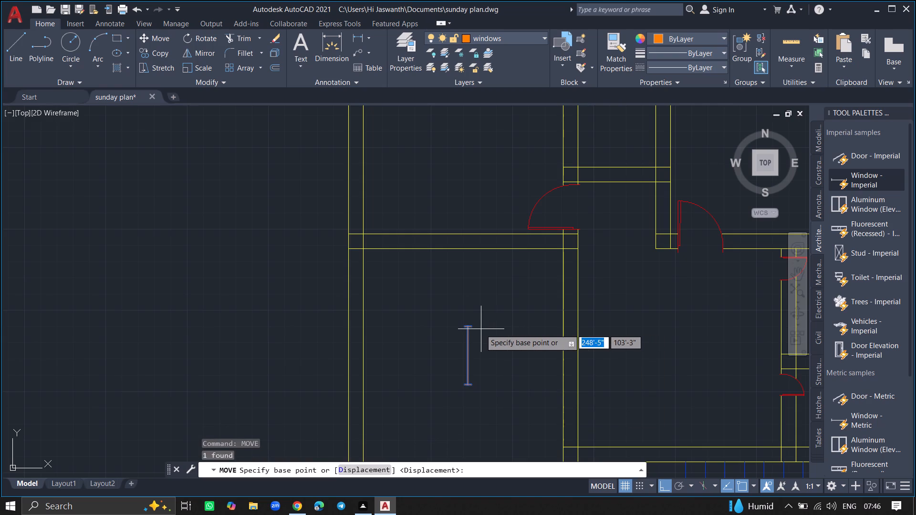
{"action": "left_click", "coordinate": [468, 331]}
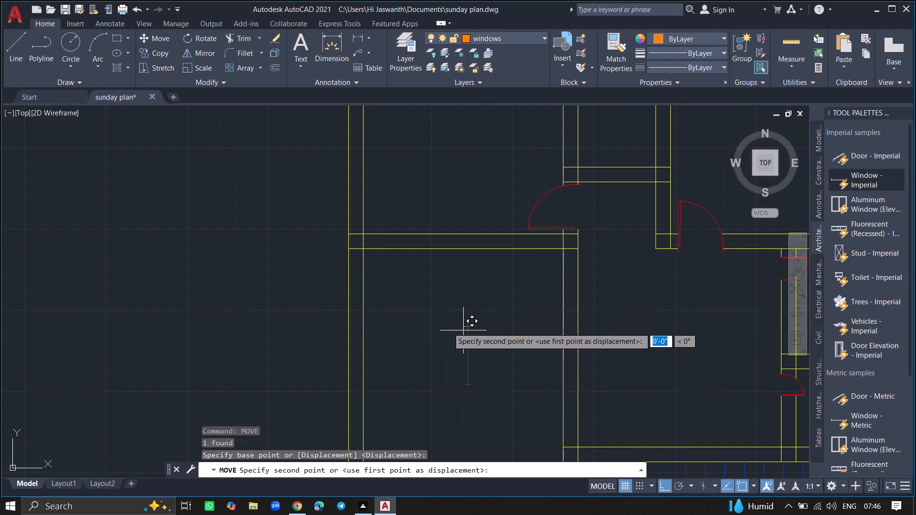
{"action": "left_click", "coordinate": [357, 341]}
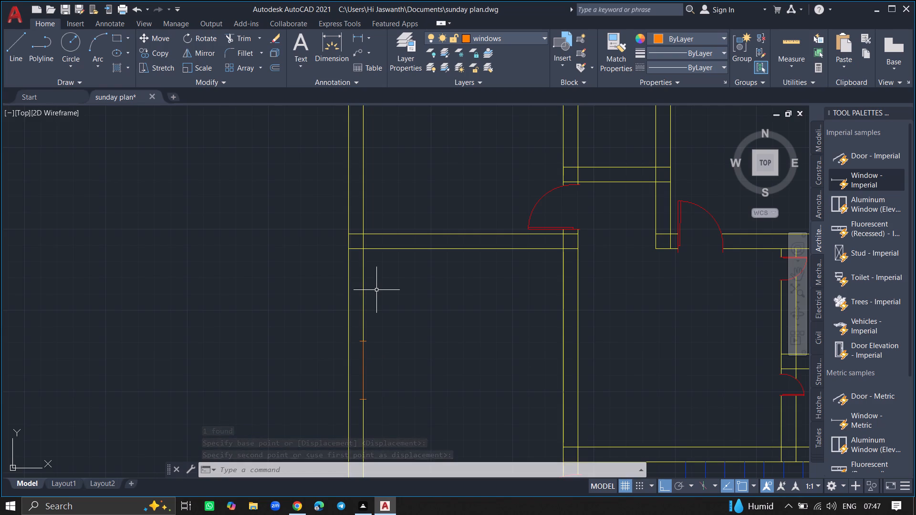
Move the vertical window west from the inner face line to the middle of the west wall's thickness.
{"action": "left_click", "coordinate": [363, 348]}
{"action": "key", "text": "m"}
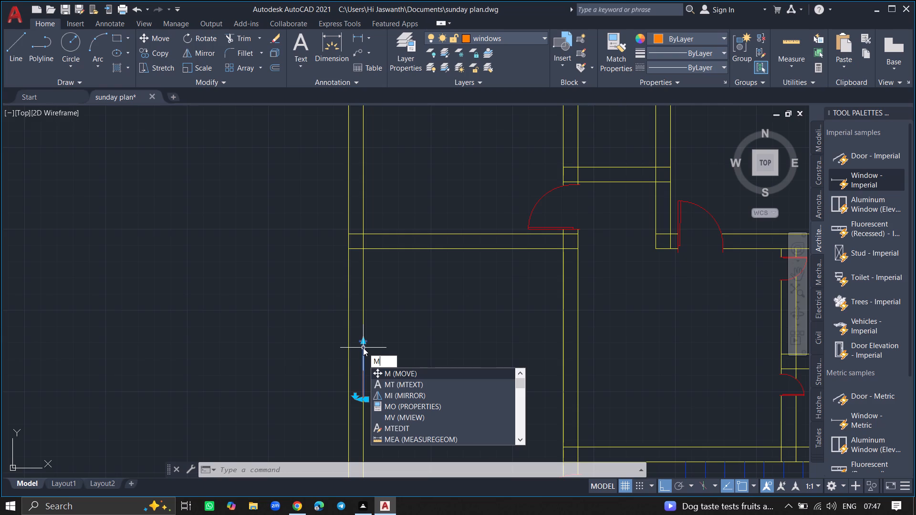
{"action": "left_click", "coordinate": [394, 371]}
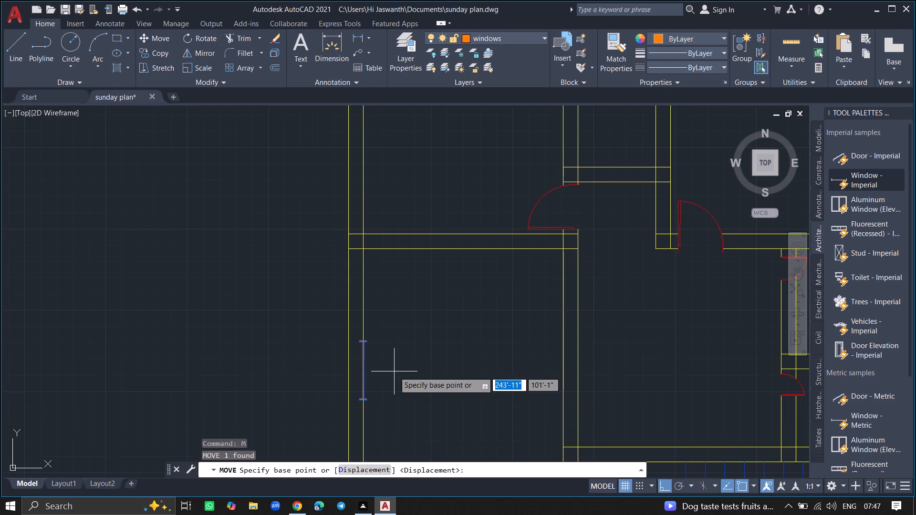
{"action": "scroll", "coordinate": [373, 381], "scroll_direction": "up", "scroll_amount": 1, "text": "ctrl"}
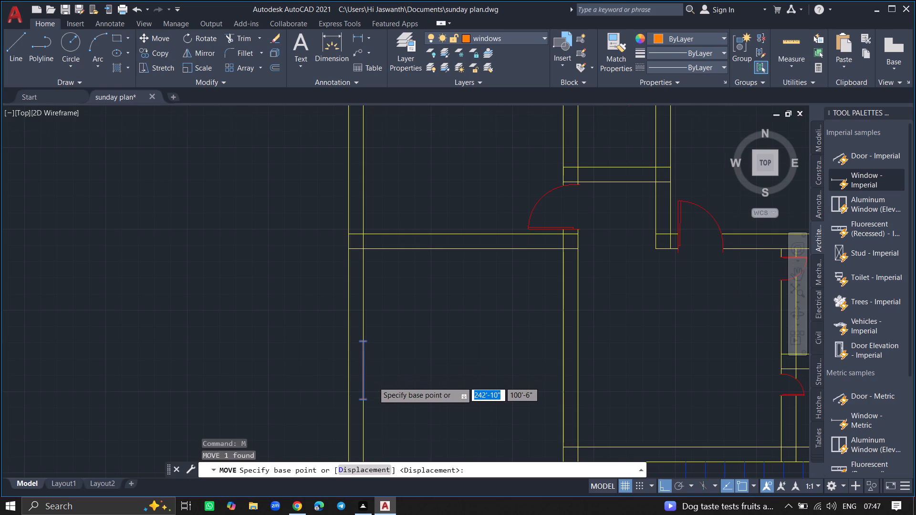
{"action": "scroll", "coordinate": [357, 402], "scroll_direction": "up", "scroll_amount": 3, "text": "ctrl"}
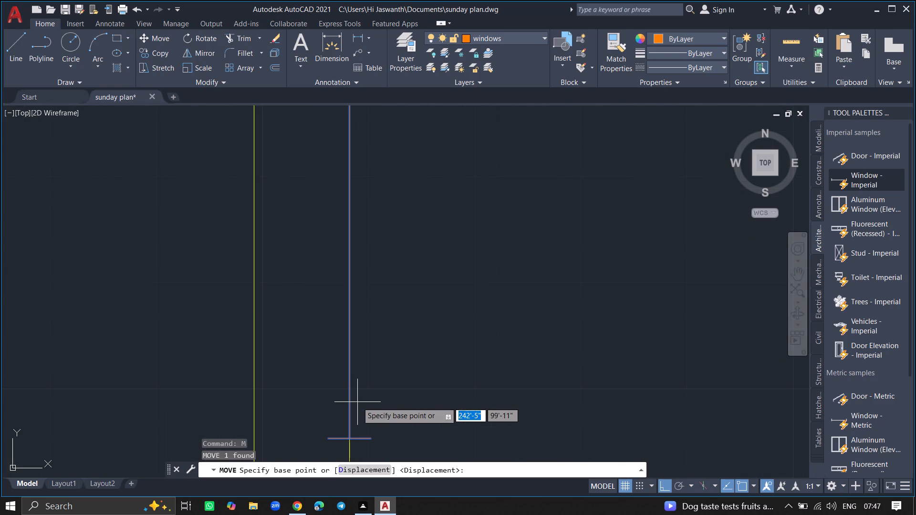
{"action": "left_click", "coordinate": [348, 400]}
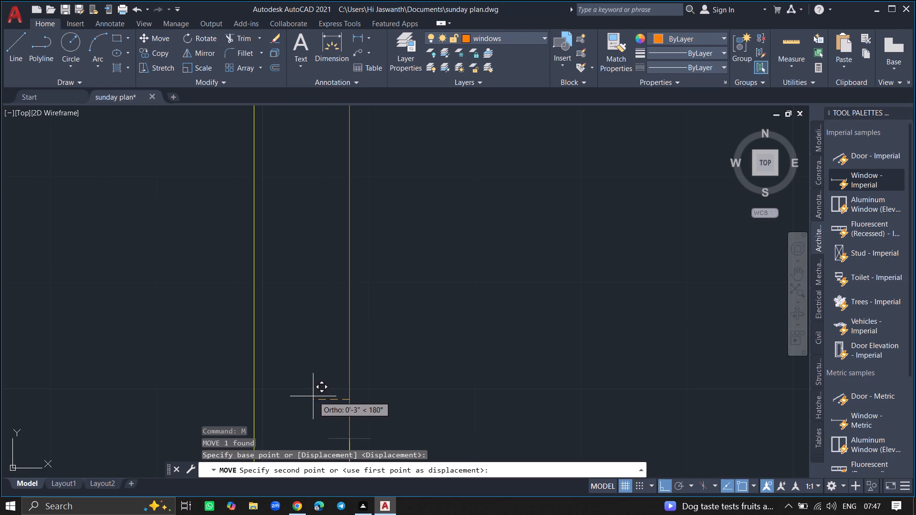
{"action": "left_click", "coordinate": [300, 393]}
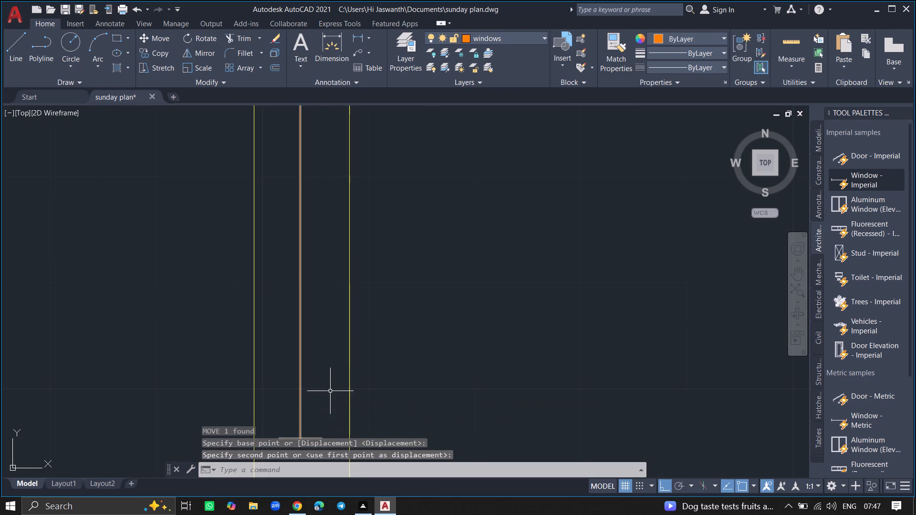
Copy the west wall's vertical window, with Ortho off, about 30'-8" at 24° into the northeast room's east wall.
{"action": "scroll", "coordinate": [381, 386], "scroll_direction": "down", "scroll_amount": 4, "text": "ctrl"}
{"action": "scroll", "coordinate": [412, 350], "scroll_direction": "down", "scroll_amount": 5, "text": "ctrl"}
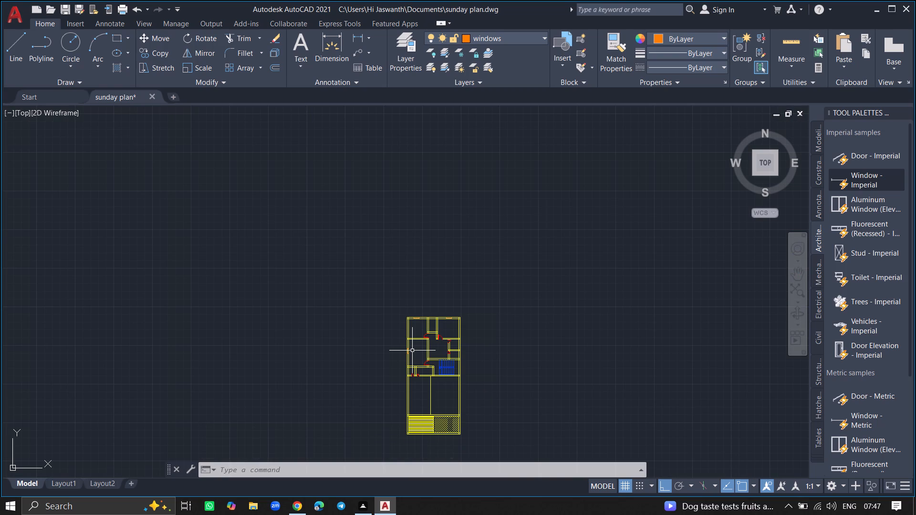
{"action": "scroll", "coordinate": [412, 350], "scroll_direction": "up", "scroll_amount": 2, "text": "ctrl"}
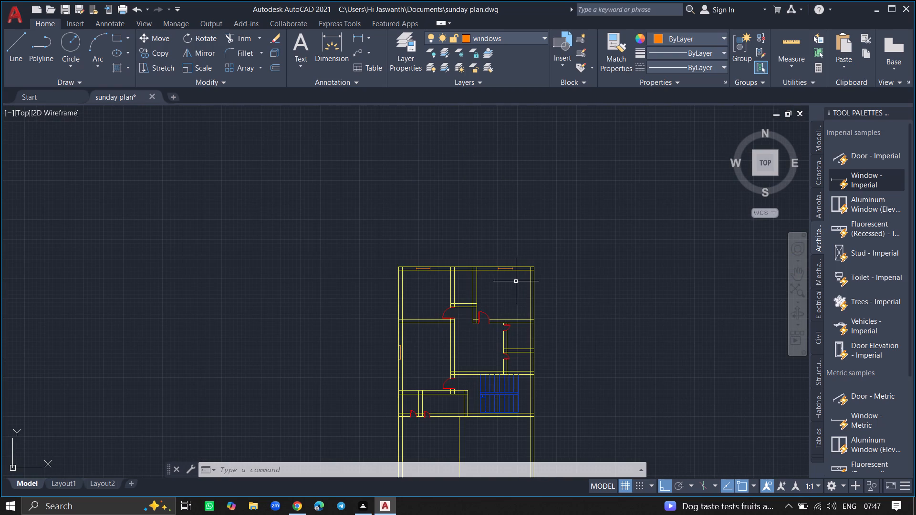
{"action": "scroll", "coordinate": [407, 353], "scroll_direction": "up", "scroll_amount": 6, "text": "ctrl"}
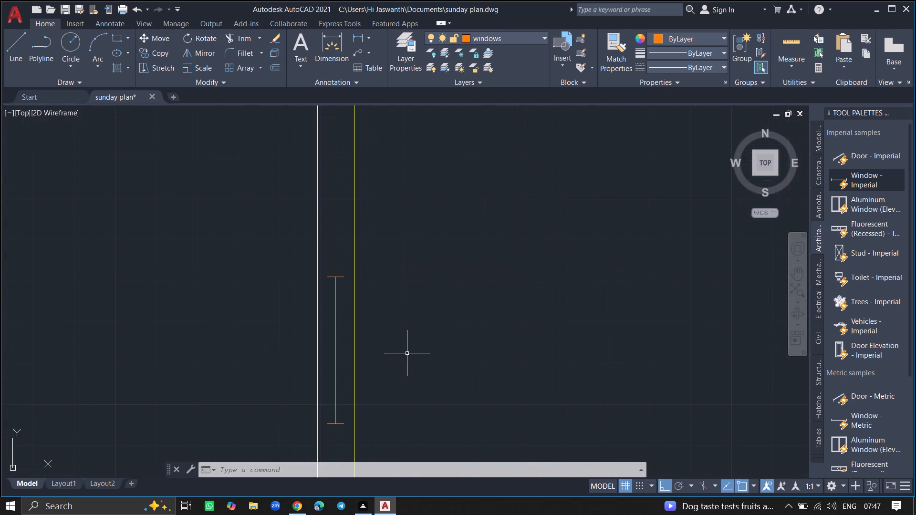
{"action": "left_click", "coordinate": [336, 358]}
{"action": "type", "text": "copy"}
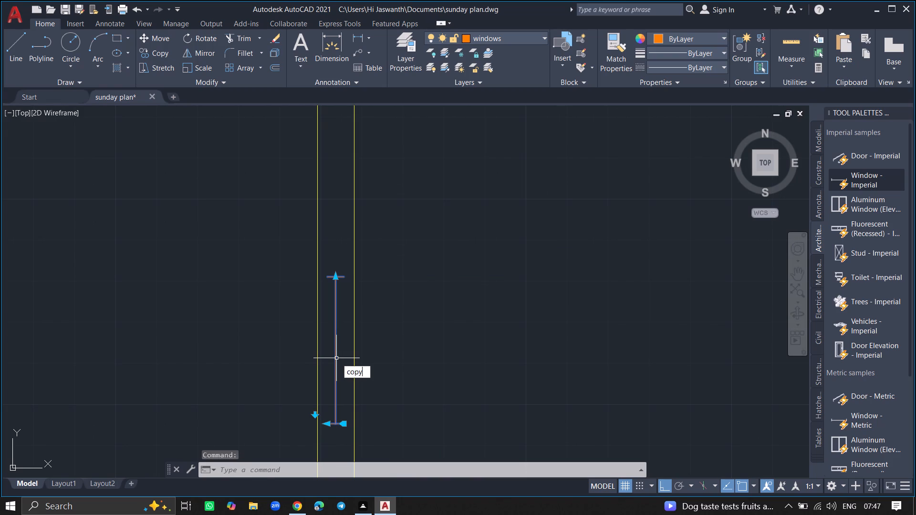
{"action": "key", "text": "Return"}
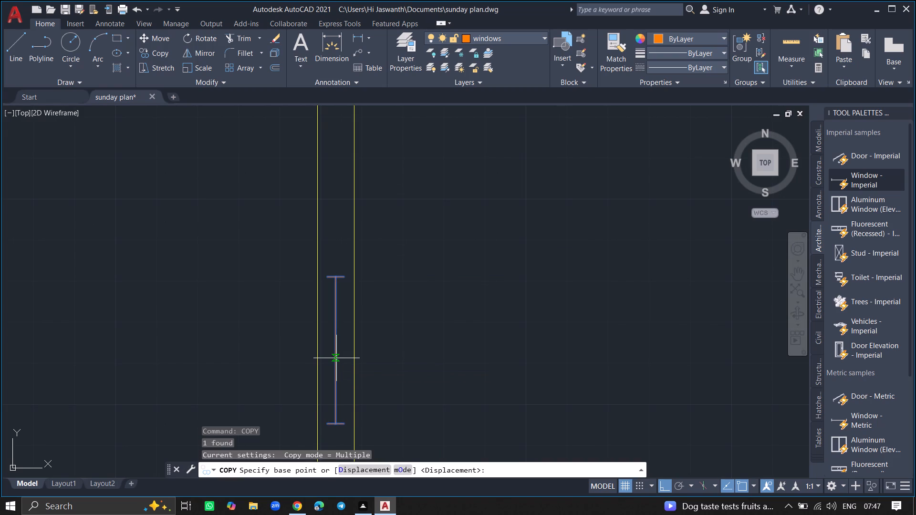
{"action": "left_click", "coordinate": [336, 358]}
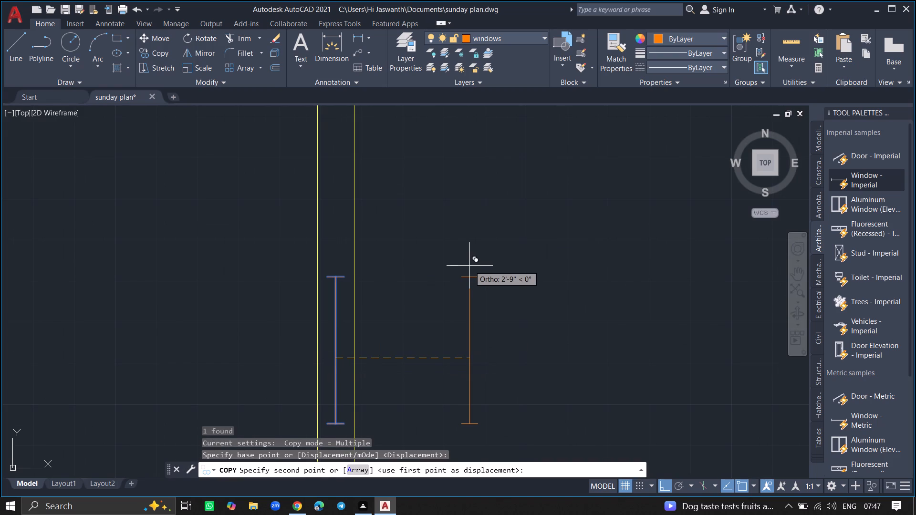
{"action": "key", "text": "F8"}
{"action": "scroll", "coordinate": [469, 266], "scroll_direction": "down", "scroll_amount": 2, "text": "ctrl"}
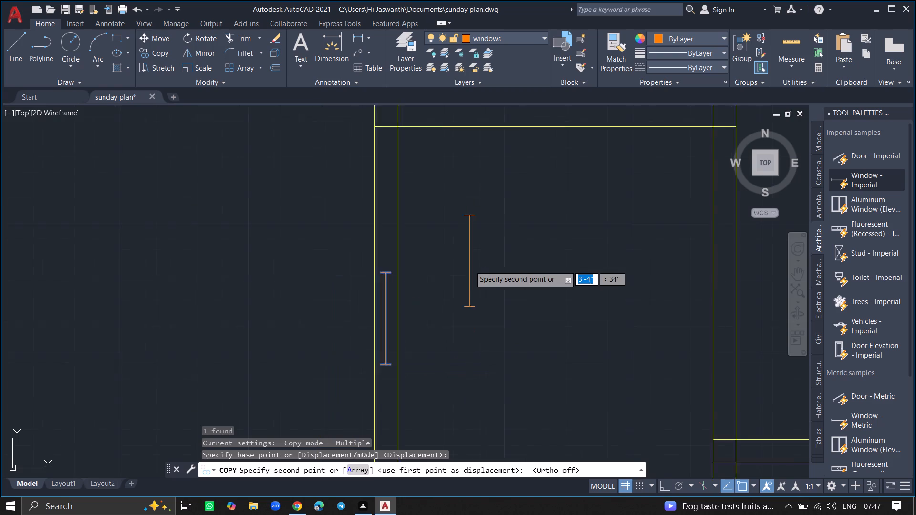
{"action": "scroll", "coordinate": [469, 266], "scroll_direction": "down", "scroll_amount": 1, "text": "ctrl"}
{"action": "scroll", "coordinate": [578, 210], "scroll_direction": "down", "scroll_amount": 2, "text": "ctrl"}
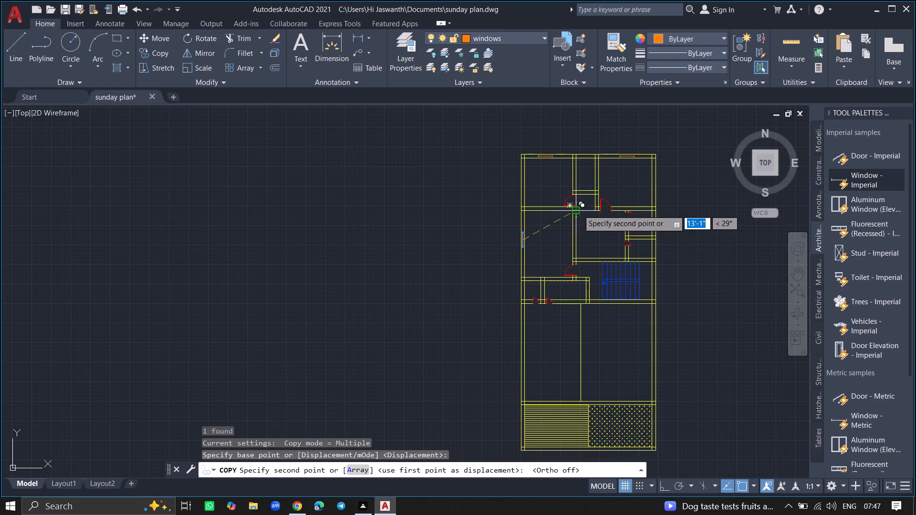
{"action": "scroll", "coordinate": [653, 176], "scroll_direction": "up", "scroll_amount": 5, "text": "ctrl"}
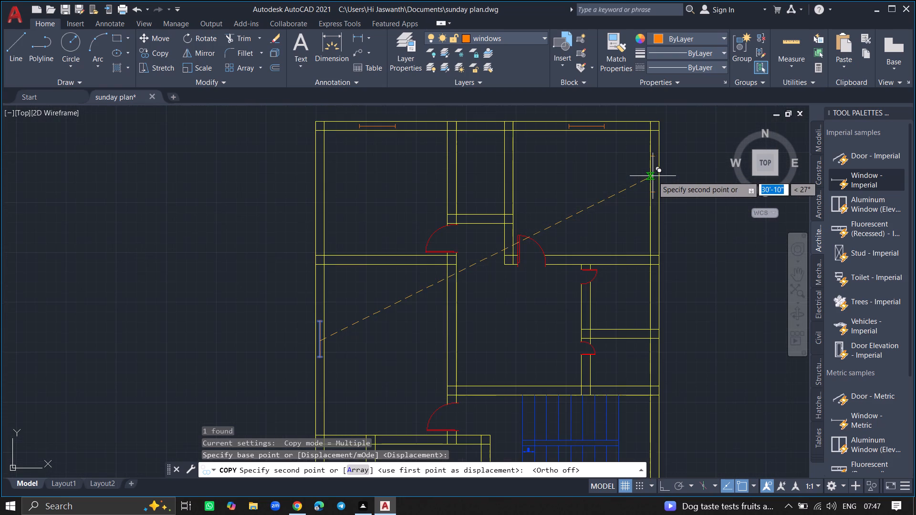
{"action": "scroll", "coordinate": [659, 185], "scroll_direction": "up", "scroll_amount": 5, "text": "ctrl"}
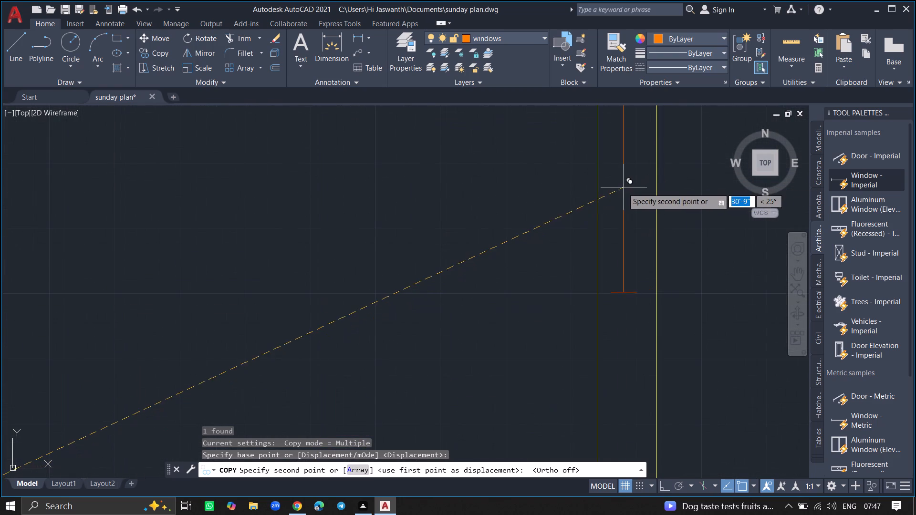
{"action": "left_click", "coordinate": [626, 204]}
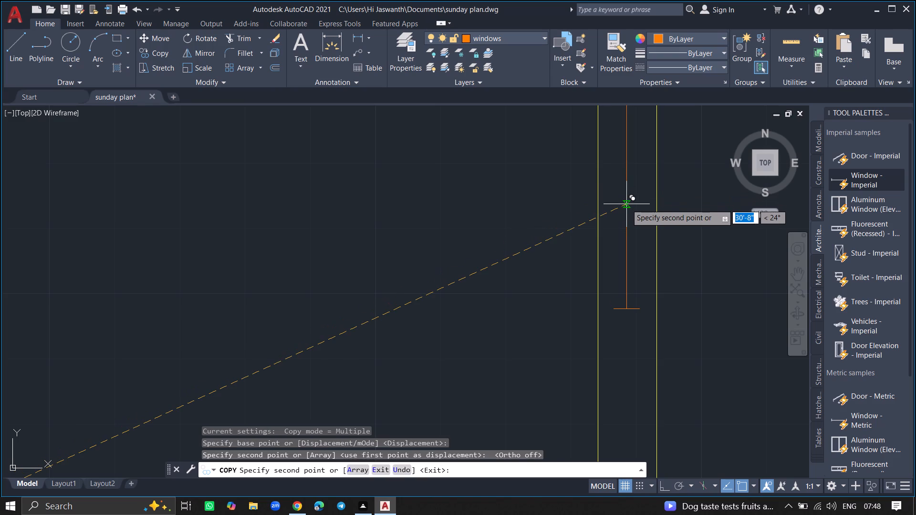
{"action": "key", "text": "Return"}
Draw a horizontal 9" line across the east wall's thickness just north of the northeast room's vertical window.
{"action": "scroll", "coordinate": [626, 204], "scroll_direction": "down", "scroll_amount": 1, "text": "ctrl"}
{"action": "scroll", "coordinate": [574, 226], "scroll_direction": "down", "scroll_amount": 2, "text": "ctrl"}
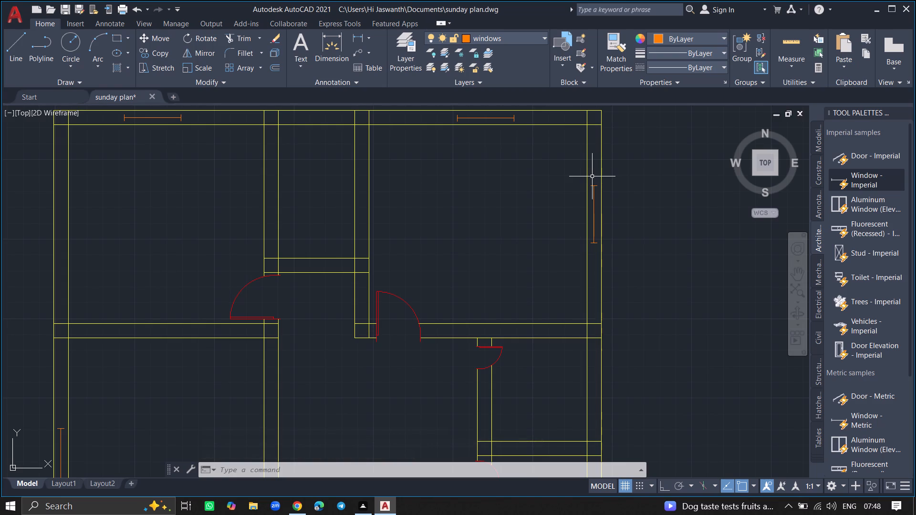
{"action": "key", "text": "l"}
{"action": "key", "text": "Return"}
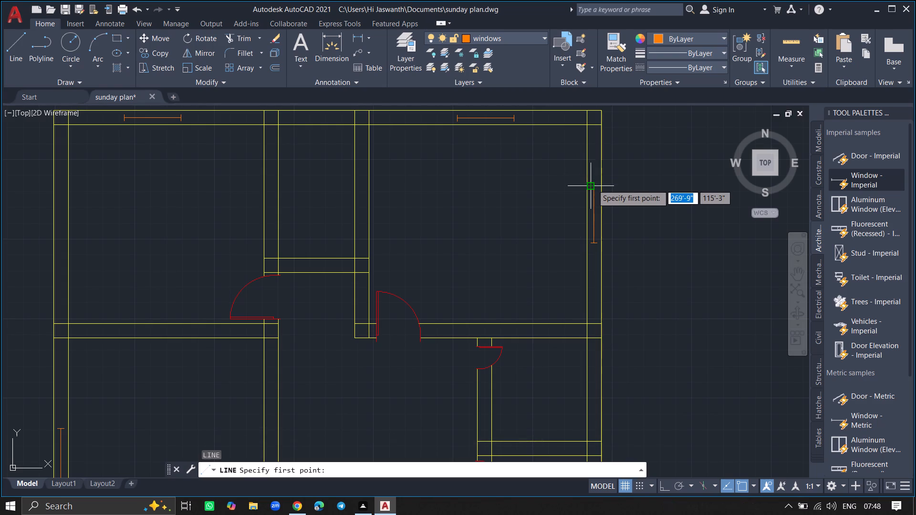
{"action": "scroll", "coordinate": [593, 185], "scroll_direction": "up", "scroll_amount": 5, "text": "ctrl"}
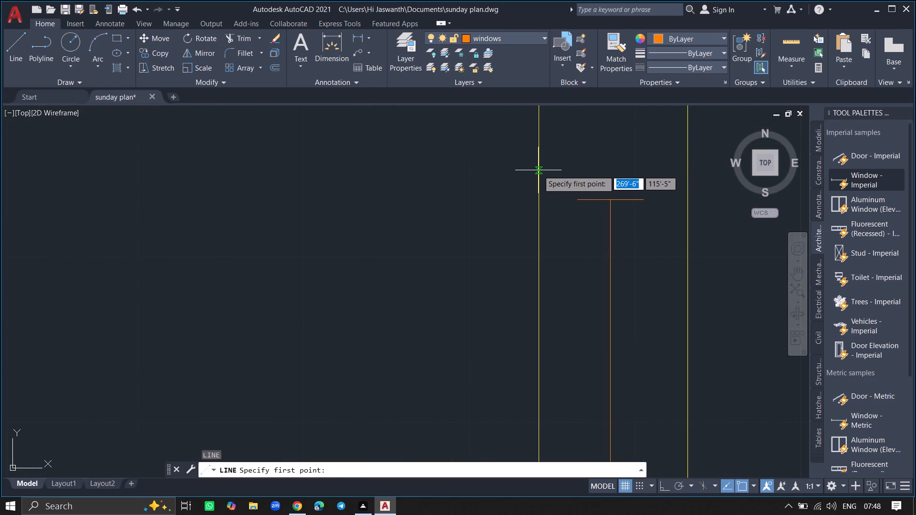
{"action": "left_click_drag", "start_coordinate": [537, 170], "coordinate": [652, 168]}
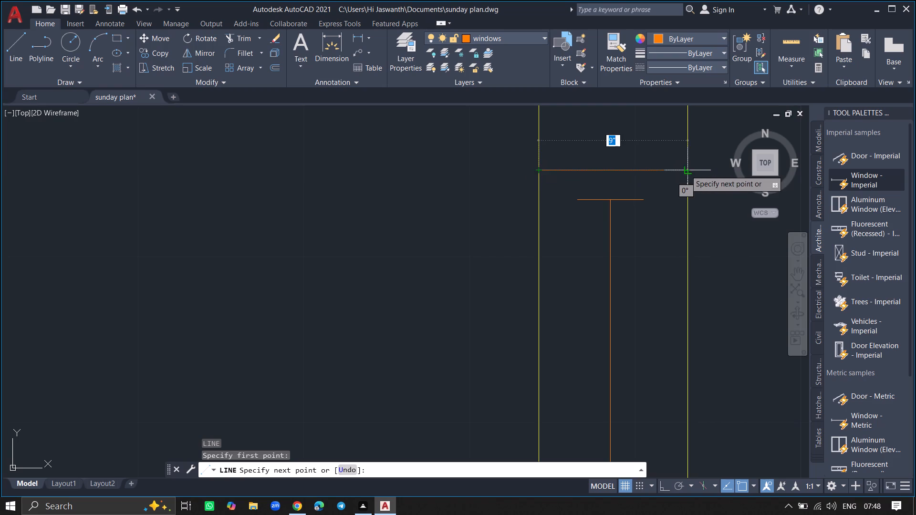
{"action": "left_click", "coordinate": [689, 170]}
{"action": "key", "text": "Return"}
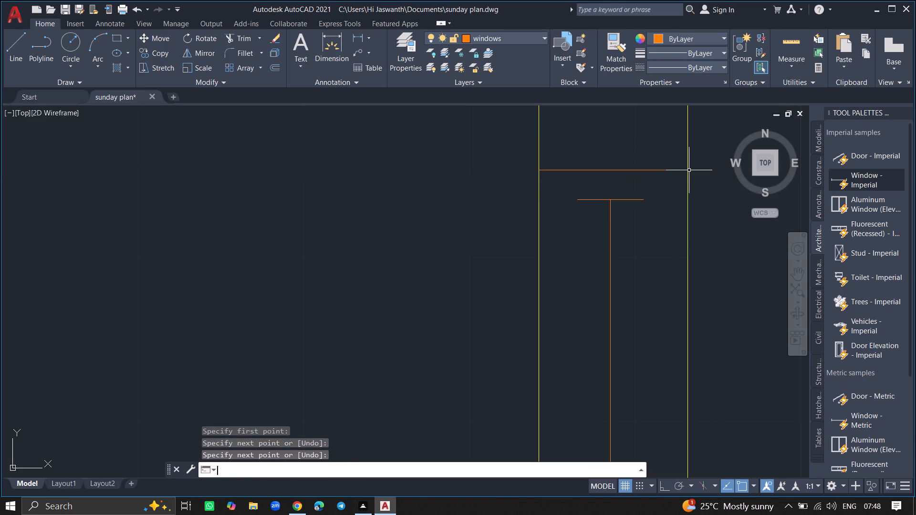
Draw a matching horizontal 9" line across the east wall just south of the northeast room's vertical window.
{"action": "scroll", "coordinate": [689, 170], "scroll_direction": "down", "scroll_amount": 3, "text": "ctrl"}
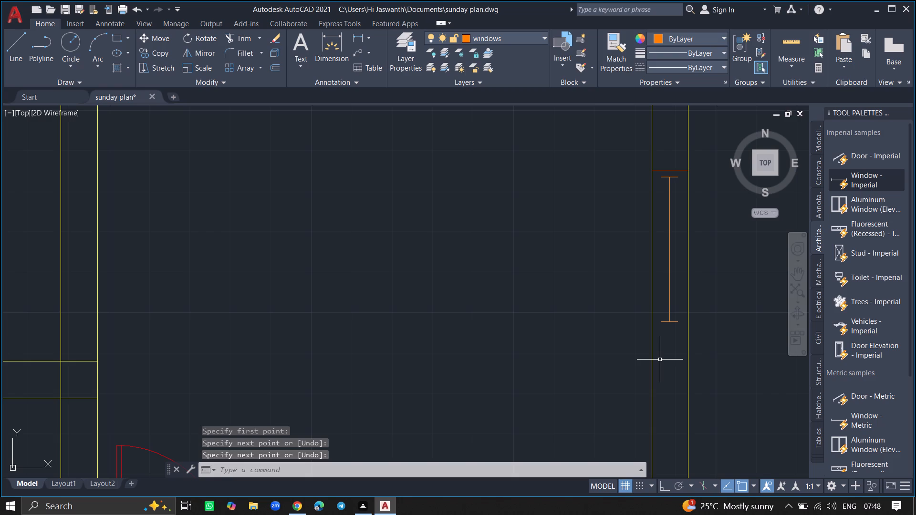
{"action": "key", "text": "l"}
{"action": "key", "text": "Return"}
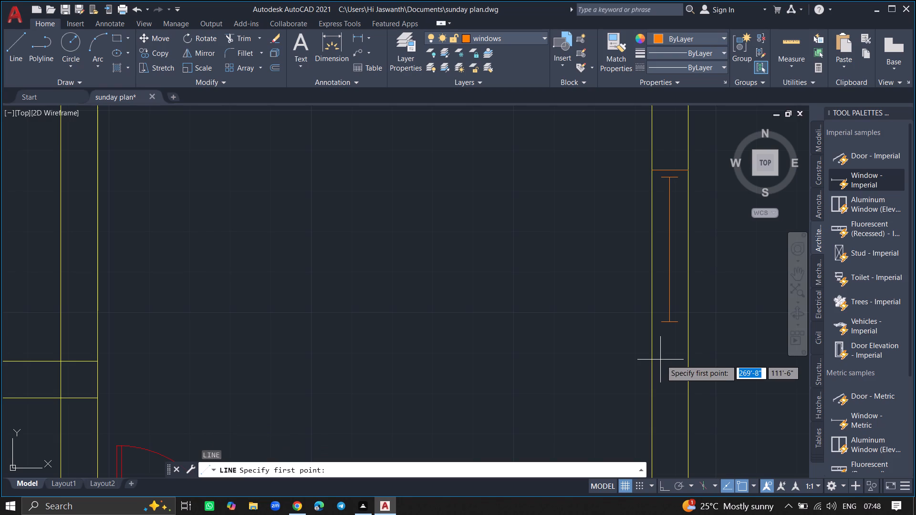
{"action": "left_click", "coordinate": [688, 332]}
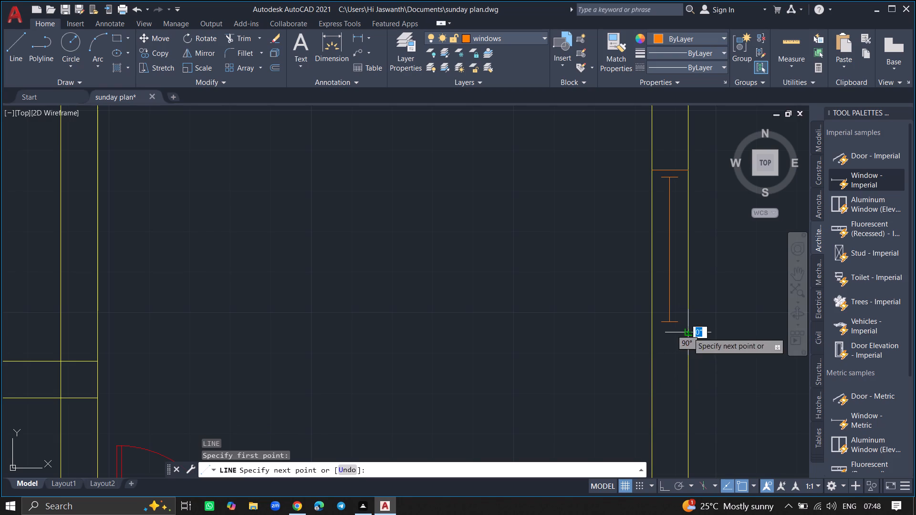
{"action": "left_click", "coordinate": [653, 334]}
{"action": "key", "text": "Return"}
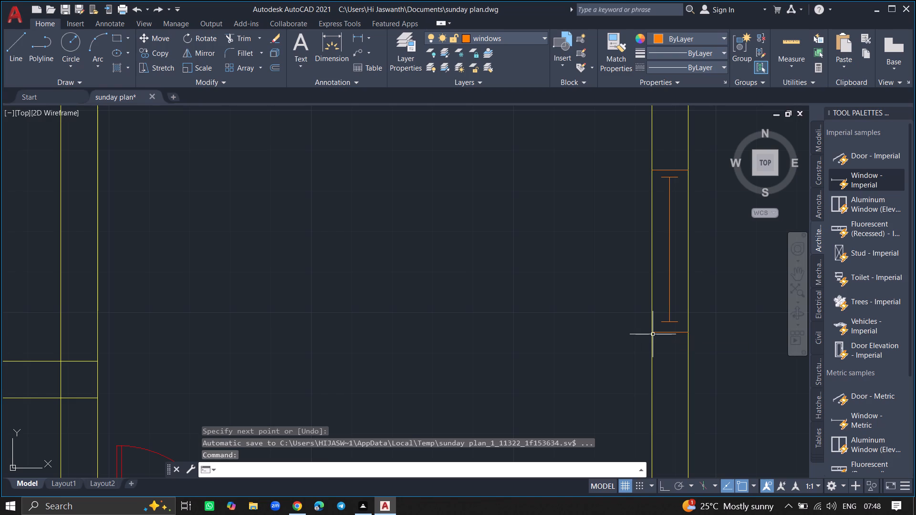
Draw a horizontal 9" line across the west wall just south of its vertical window.
{"action": "scroll", "coordinate": [541, 352], "scroll_direction": "down", "scroll_amount": 2, "text": "ctrl"}
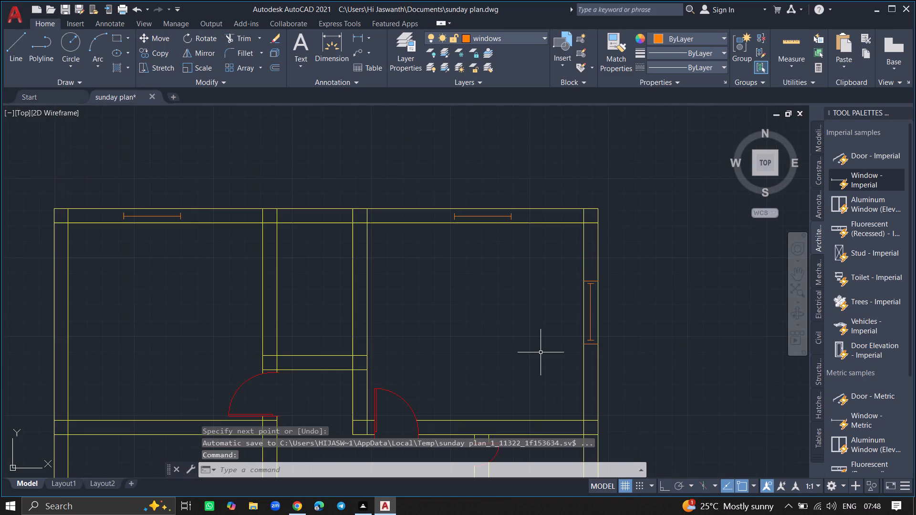
{"action": "scroll", "coordinate": [516, 323], "scroll_direction": "down", "scroll_amount": 3, "text": "ctrl"}
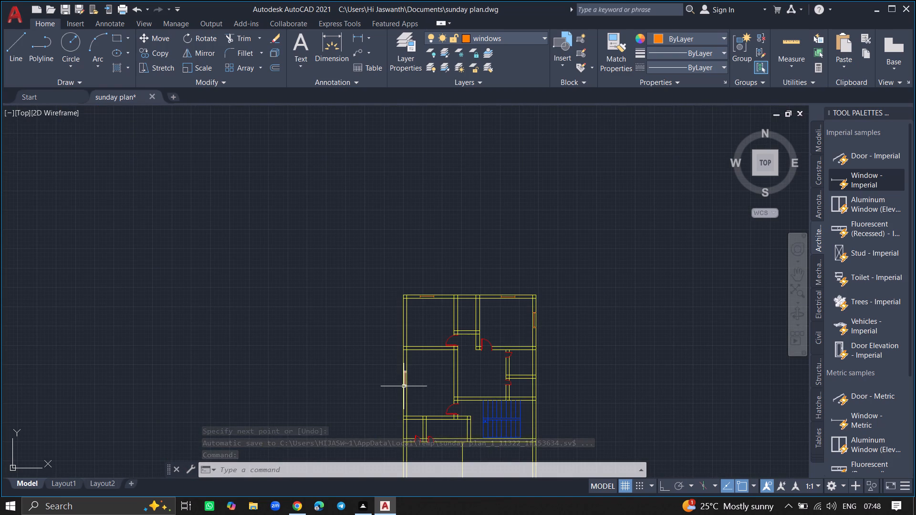
{"action": "scroll", "coordinate": [405, 386], "scroll_direction": "up", "scroll_amount": 6, "text": "ctrl"}
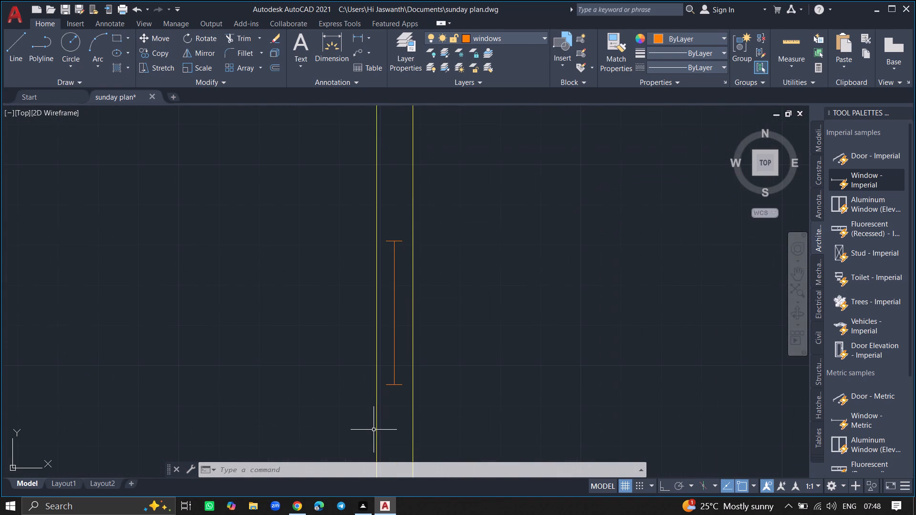
{"action": "key", "text": "l"}
{"action": "key", "text": "Return"}
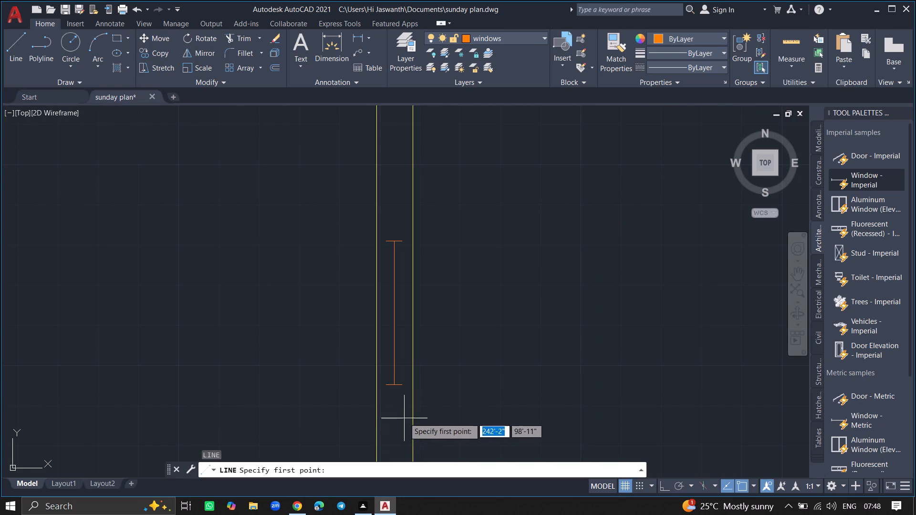
{"action": "left_click", "coordinate": [411, 403]}
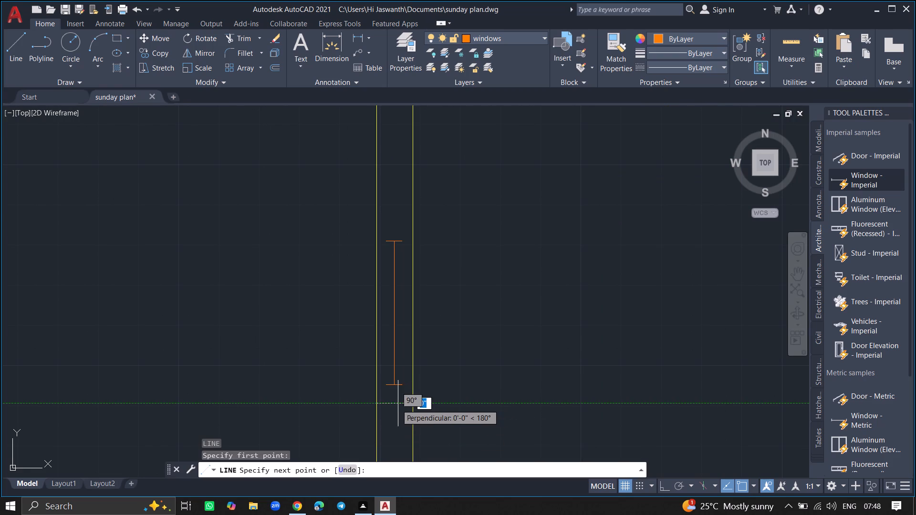
{"action": "left_click", "coordinate": [378, 404]}
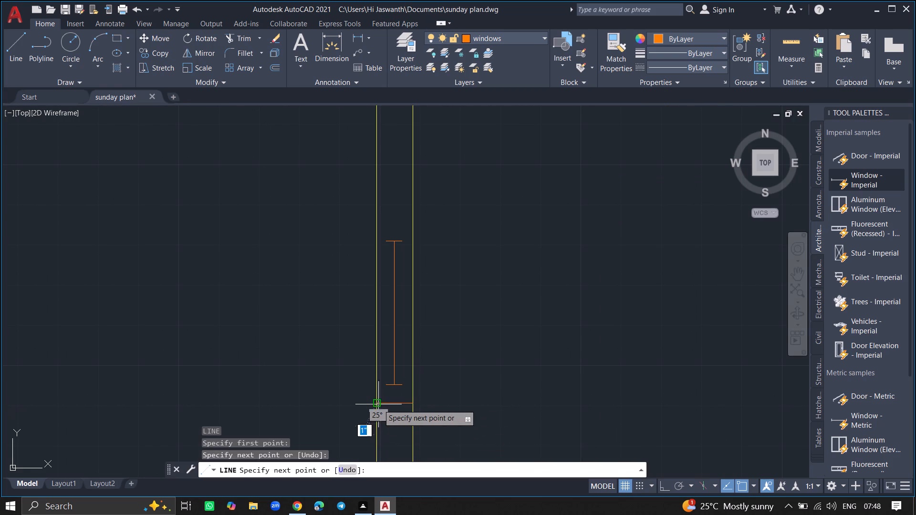
{"action": "key", "text": "Return"}
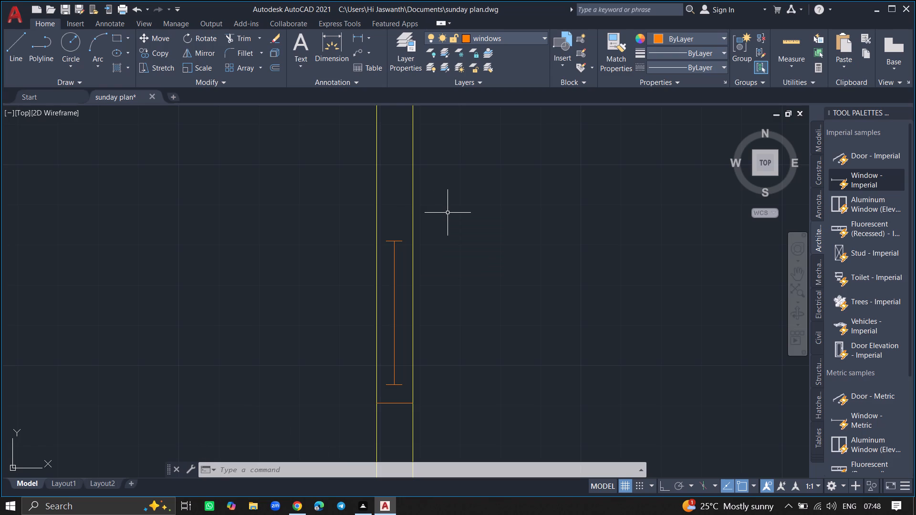
Draw a matching horizontal 9" line across the west wall just north of the vertical window.
{"action": "key", "text": "l"}
{"action": "key", "text": "Return"}
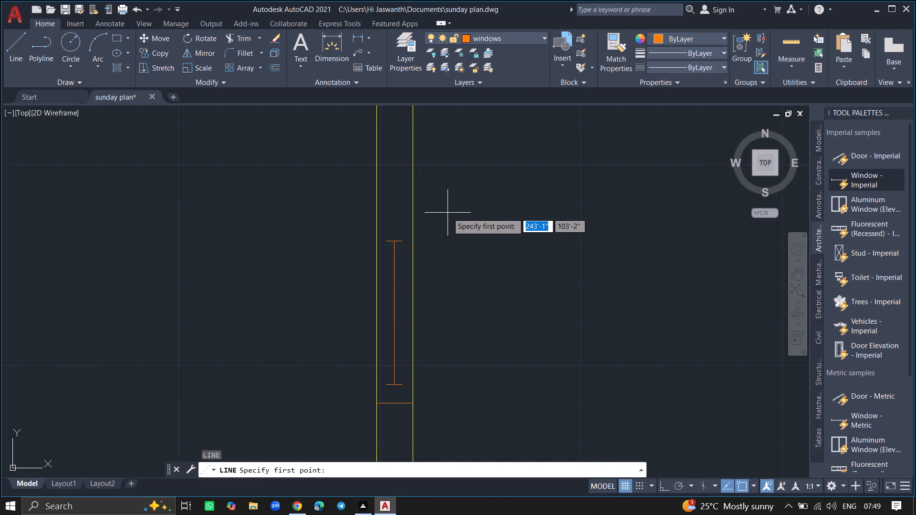
{"action": "left_click", "coordinate": [413, 225]}
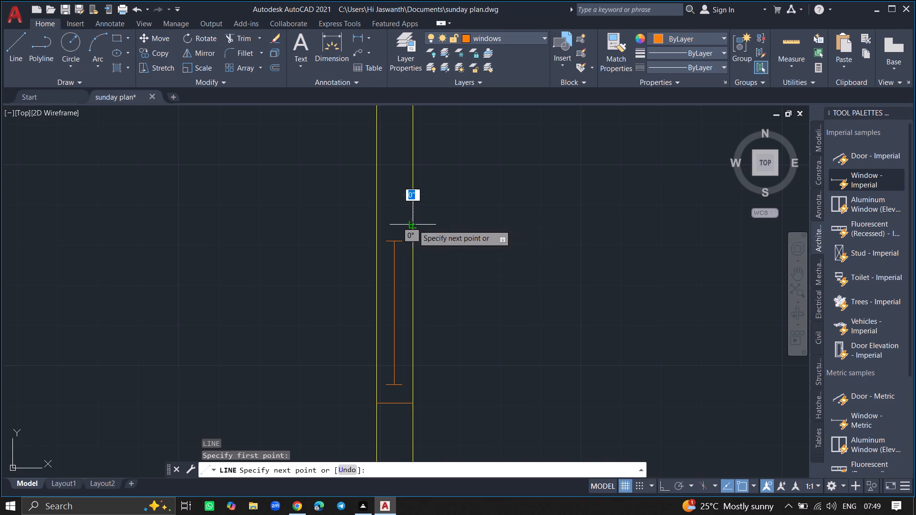
{"action": "left_click", "coordinate": [379, 224]}
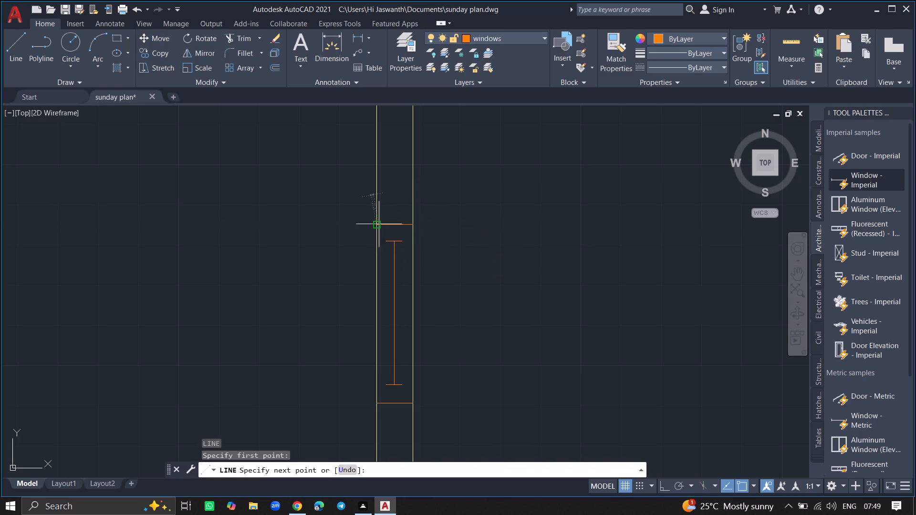
{"action": "key", "text": "Return"}
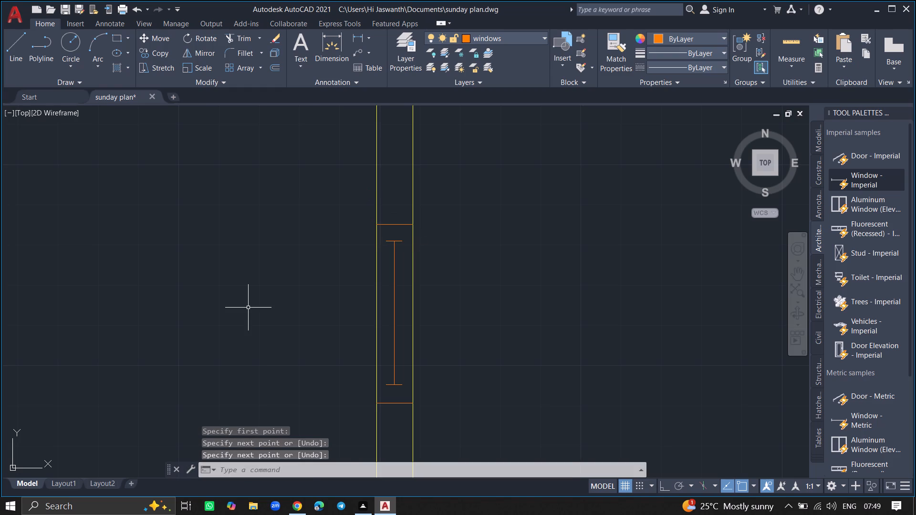
Insert a Window - Imperial block west of the plan and scale it down freehand, using its west end as base point.
{"action": "scroll", "coordinate": [248, 308], "scroll_direction": "down", "scroll_amount": 2, "text": "ctrl"}
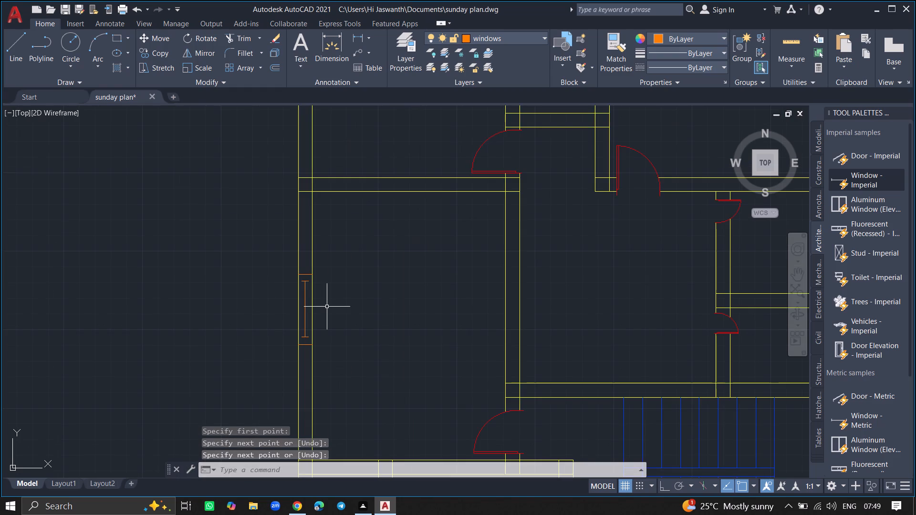
{"action": "scroll", "coordinate": [327, 307], "scroll_direction": "down", "scroll_amount": 2, "text": "ctrl"}
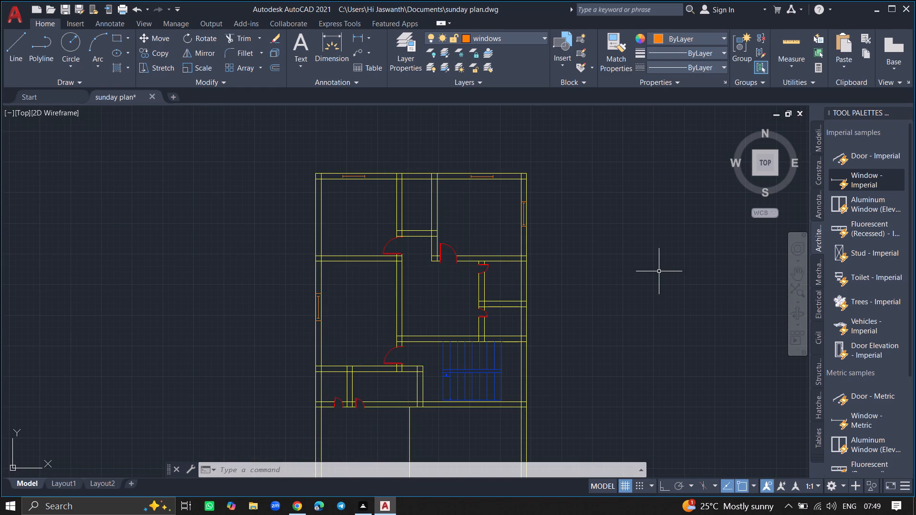
{"action": "left_click", "coordinate": [890, 181]}
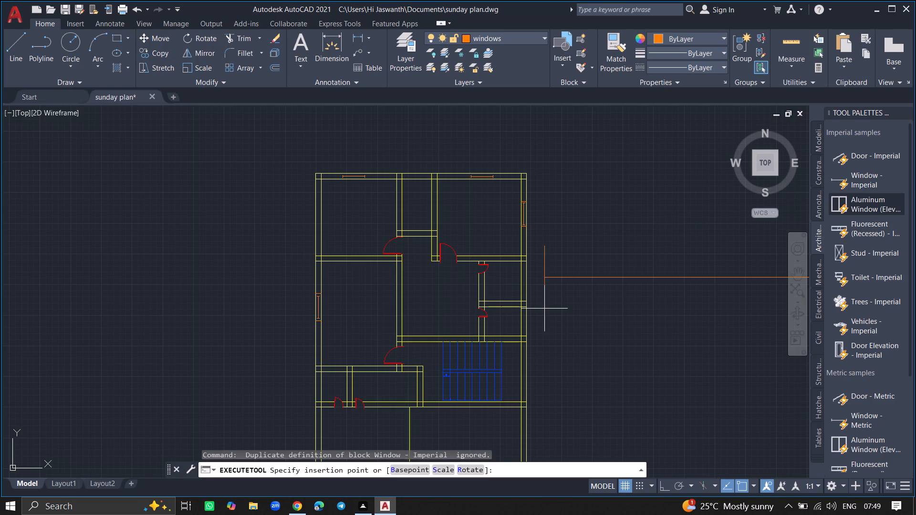
{"action": "left_click", "coordinate": [153, 278]}
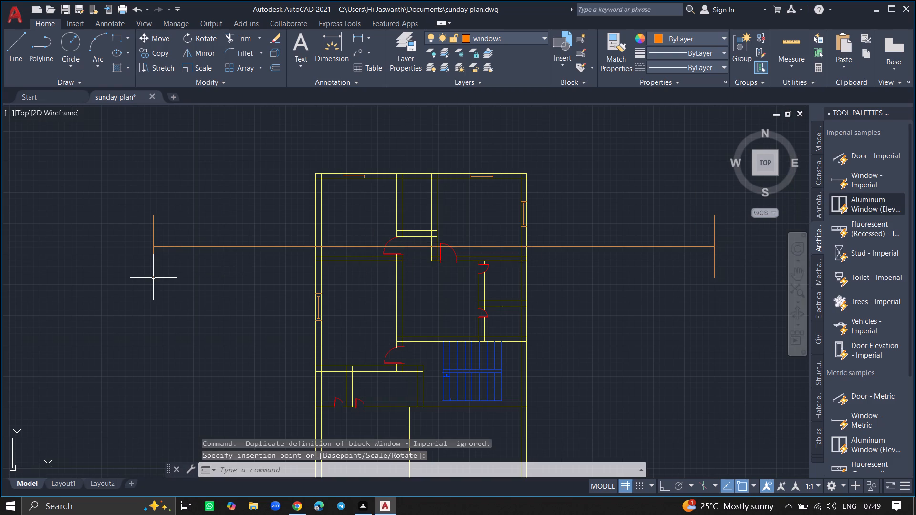
{"action": "left_click", "coordinate": [154, 266]}
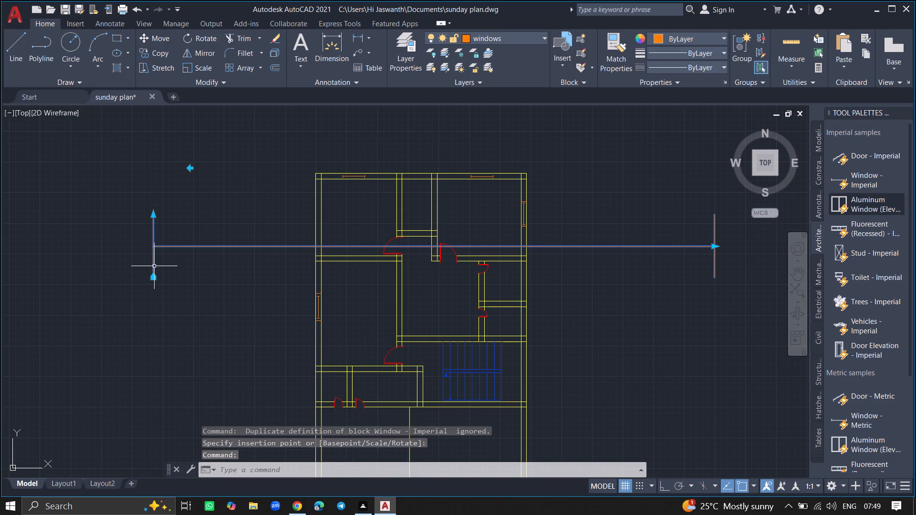
{"action": "type", "text": "sc"}
{"action": "key", "text": "Return"}
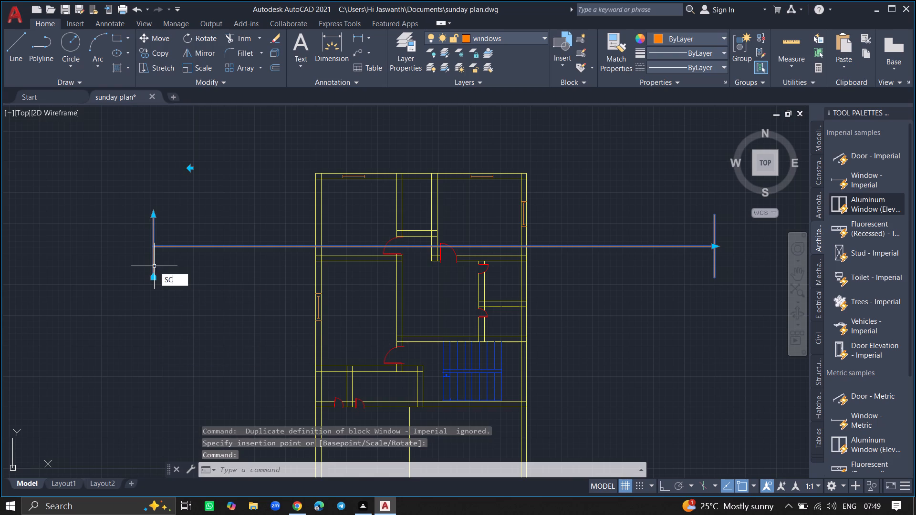
{"action": "left_click", "coordinate": [154, 266]}
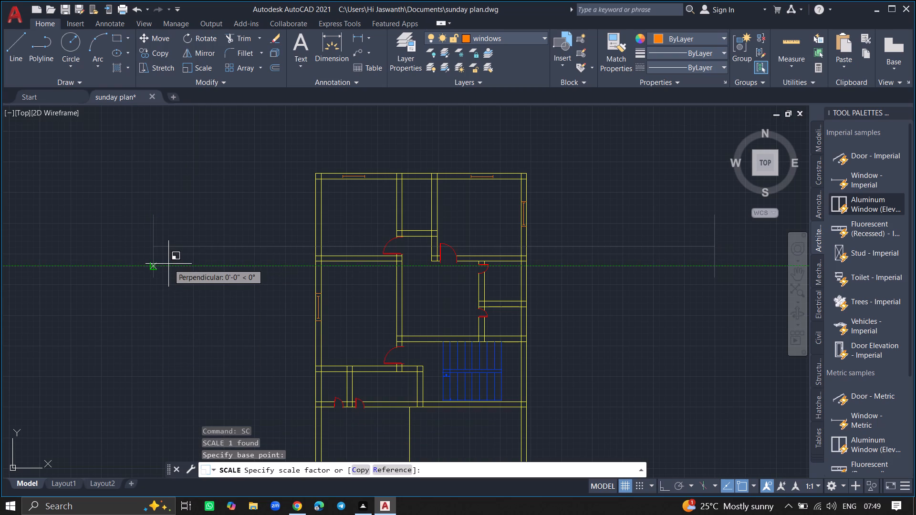
{"action": "left_click", "coordinate": [168, 264]}
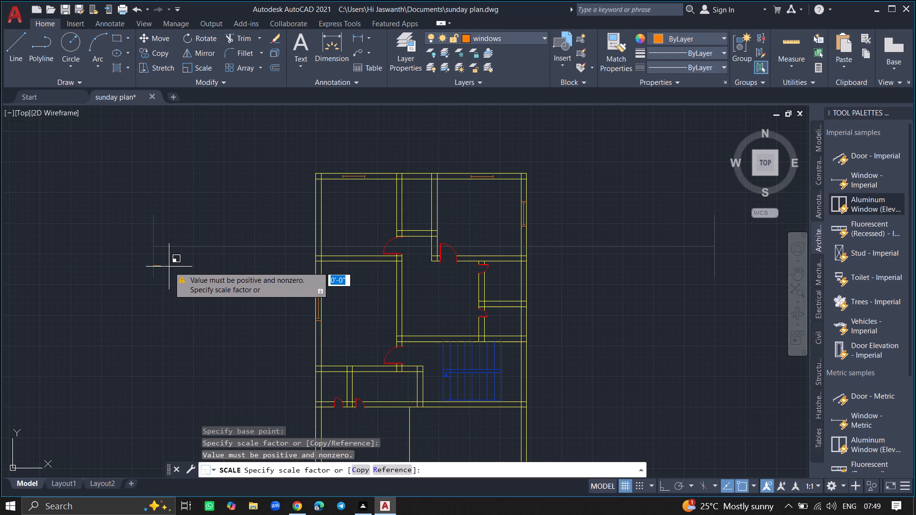
{"action": "left_click", "coordinate": [169, 267]}
Move the new window about 35'-6" at 20° into the north wall's thickness, above the narrow middle room.
{"action": "left_click", "coordinate": [169, 267]}
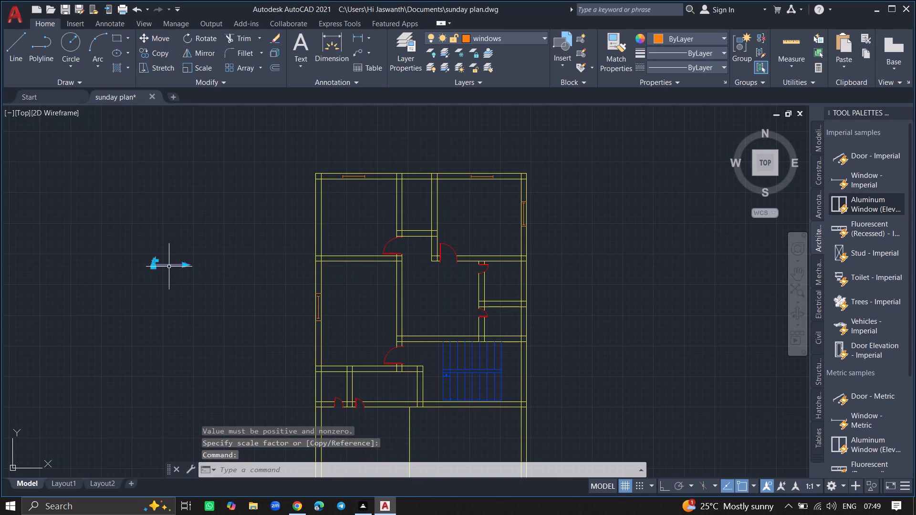
{"action": "type", "text": "mo"}
{"action": "type", "text": "ve"}
{"action": "key", "text": "Return"}
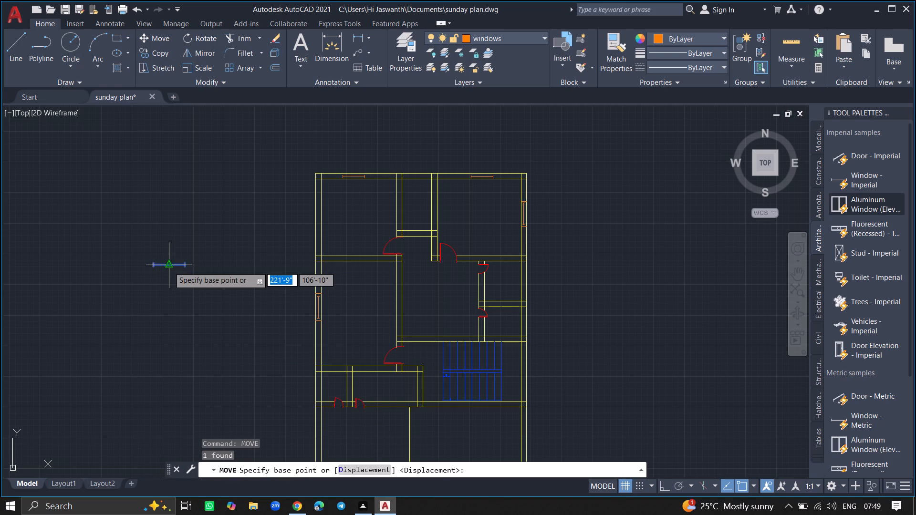
{"action": "left_click", "coordinate": [169, 267]}
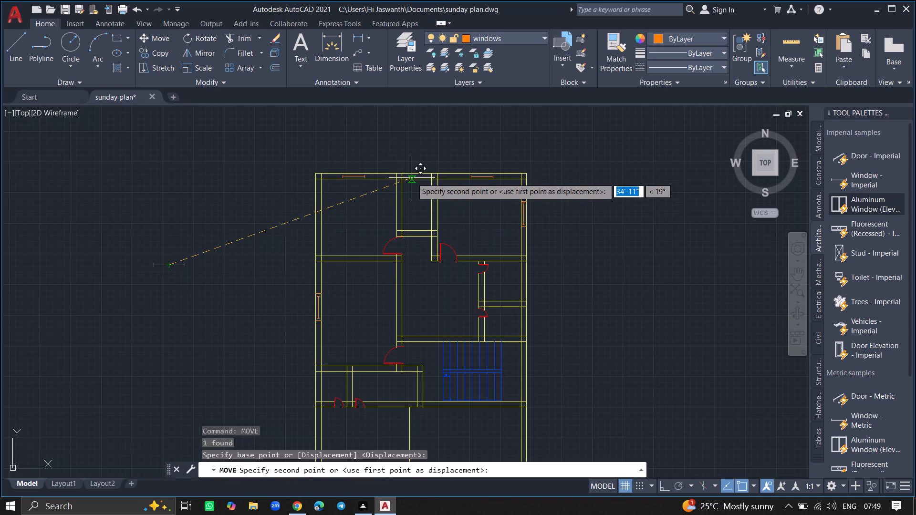
{"action": "scroll", "coordinate": [412, 178], "scroll_direction": "up", "scroll_amount": 6, "text": "ctrl"}
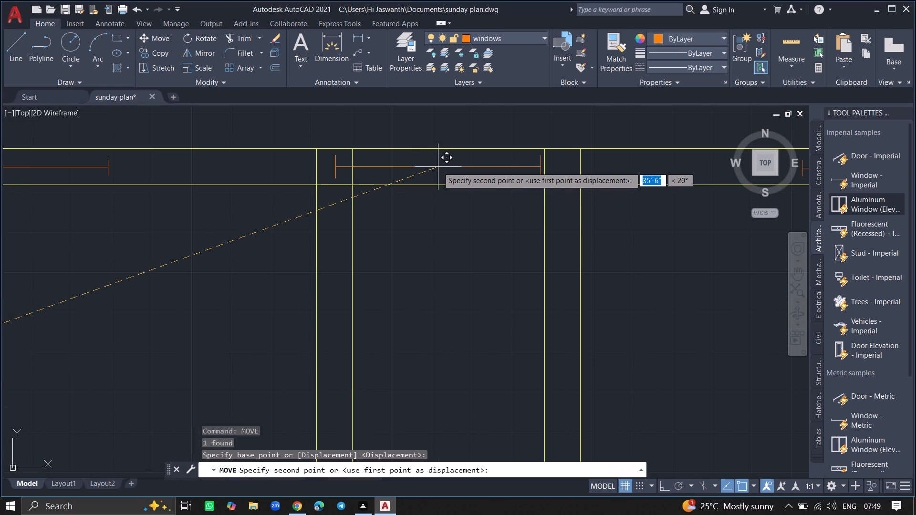
{"action": "left_click", "coordinate": [438, 167]}
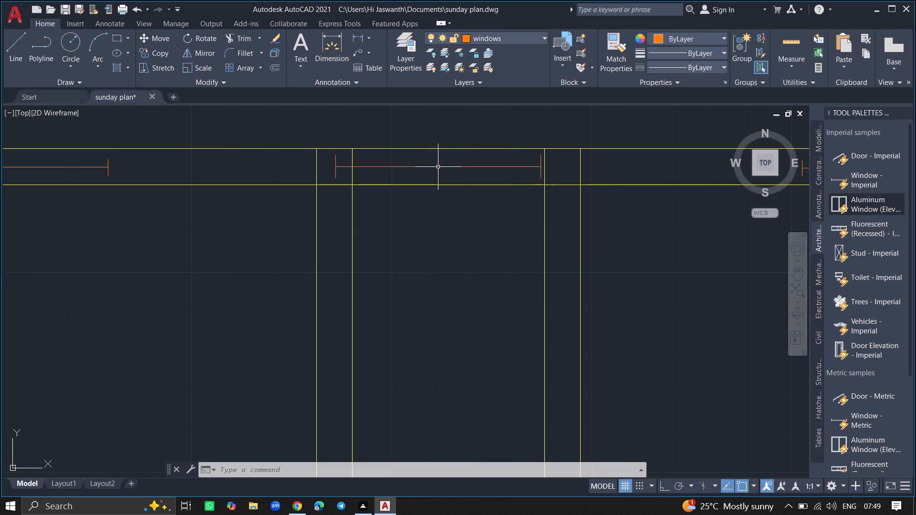
Scale the middle room's window down freehand about its midpoint to roughly half its length, clear of both partition walls.
{"action": "left_click", "coordinate": [438, 167]}
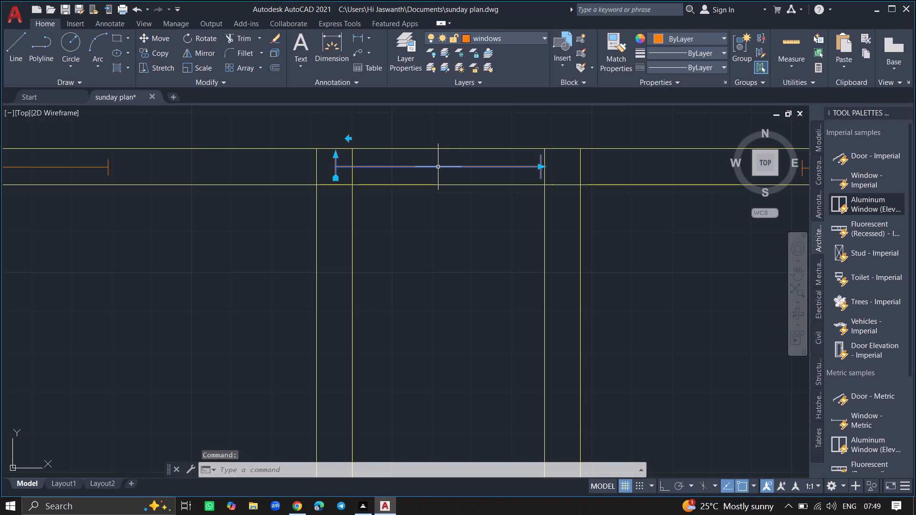
{"action": "type", "text": "sc"}
{"action": "key", "text": "Return"}
{"action": "left_click", "coordinate": [438, 167]}
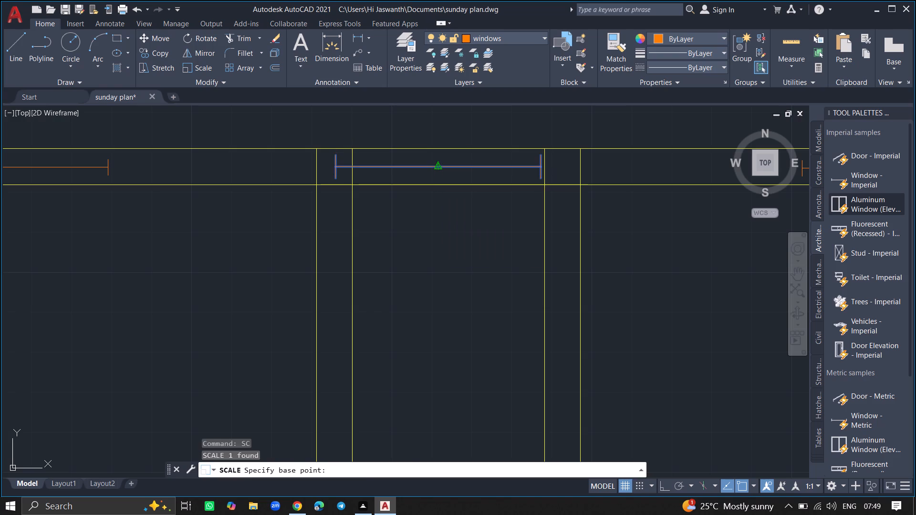
{"action": "left_click", "coordinate": [494, 155]}
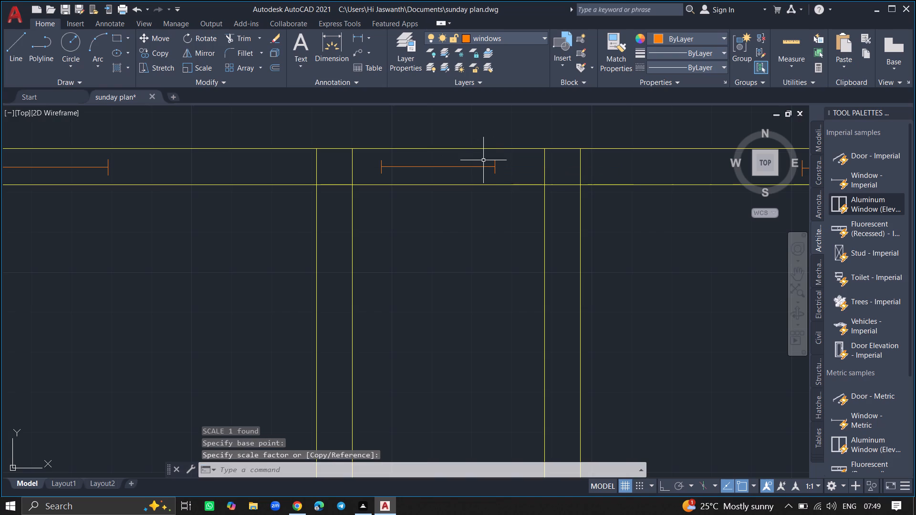
Copy the middle room's small window about 19'-3" at 306° into the northern of the two small east rooms.
{"action": "left_click", "coordinate": [472, 167]}
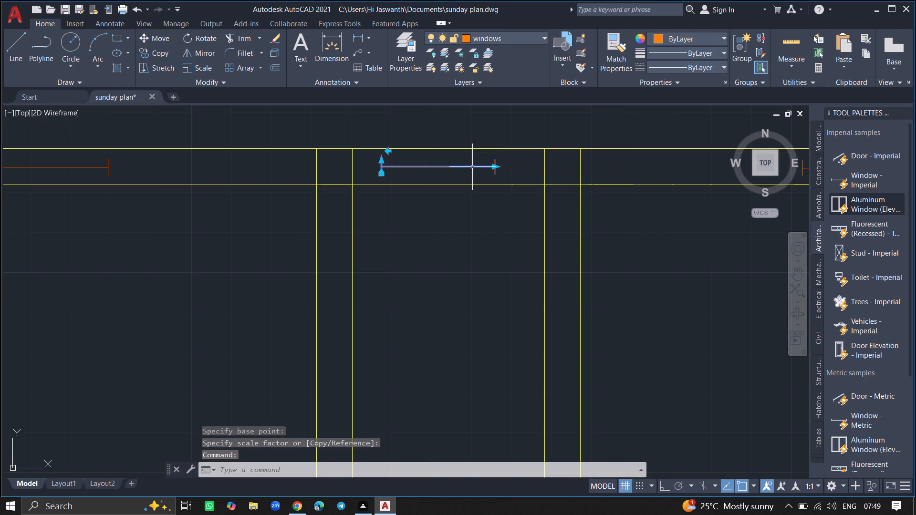
{"action": "type", "text": "cop"}
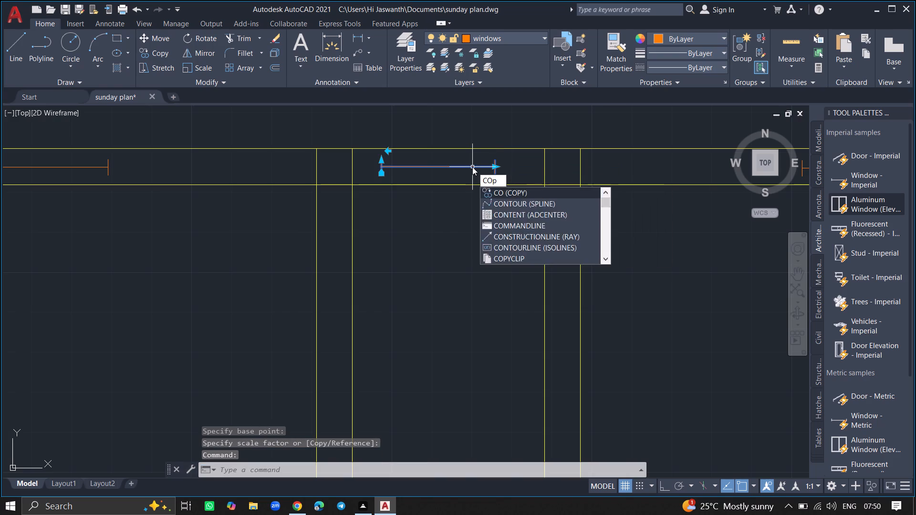
{"action": "key", "text": "y"}
{"action": "key", "text": "Return"}
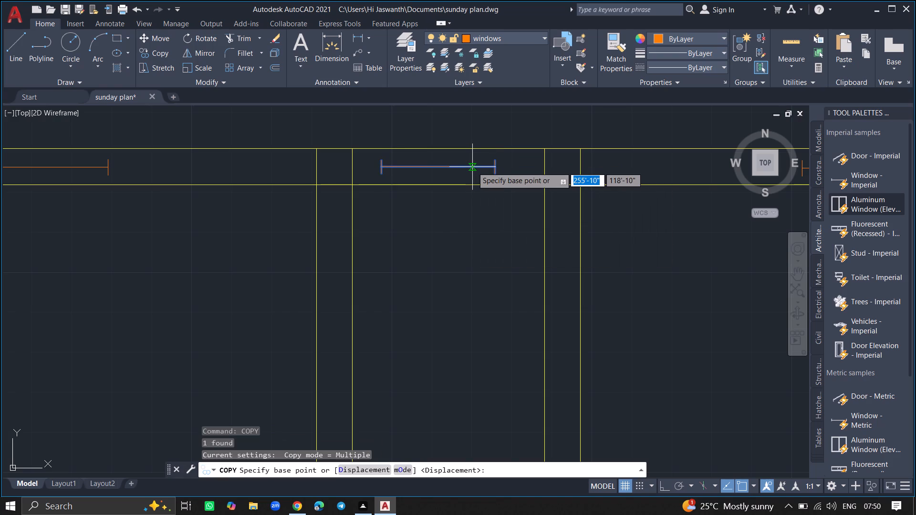
{"action": "left_click", "coordinate": [472, 167]}
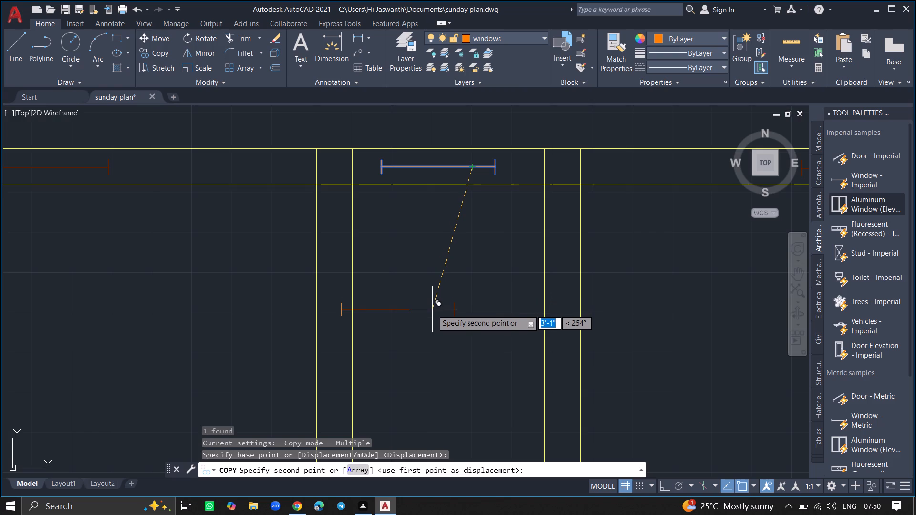
{"action": "scroll", "coordinate": [433, 348], "scroll_direction": "down", "scroll_amount": 2, "text": "ctrl"}
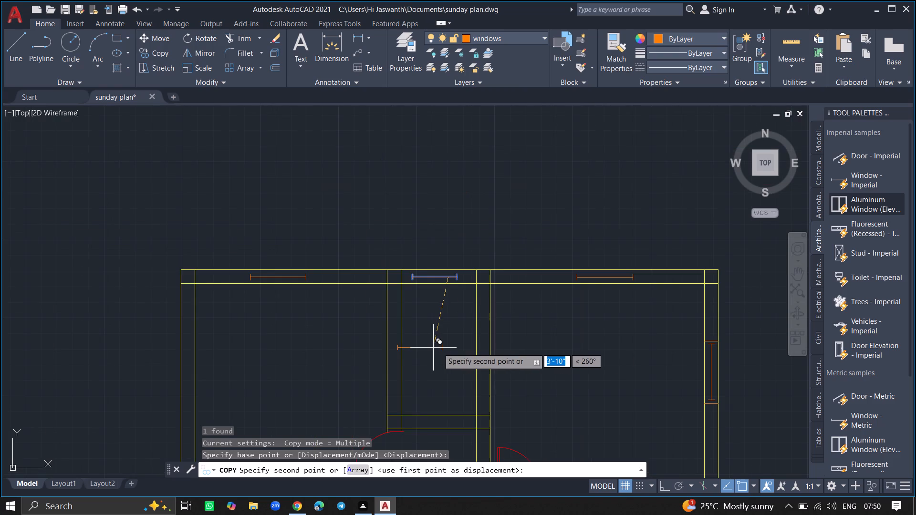
{"action": "scroll", "coordinate": [512, 348], "scroll_direction": "down", "scroll_amount": 5, "text": "ctrl"}
{"action": "scroll", "coordinate": [543, 401], "scroll_direction": "up", "scroll_amount": 7, "text": "ctrl"}
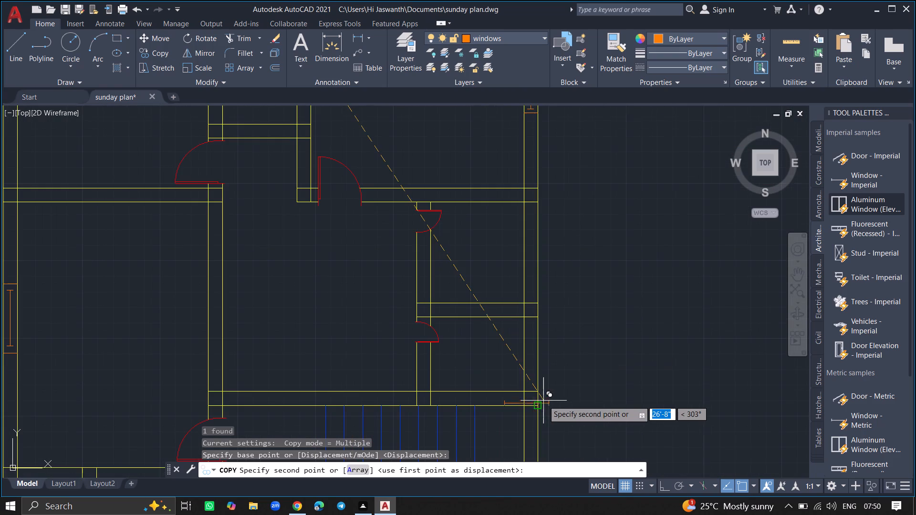
{"action": "scroll", "coordinate": [480, 283], "scroll_direction": "up", "scroll_amount": 6, "text": "ctrl"}
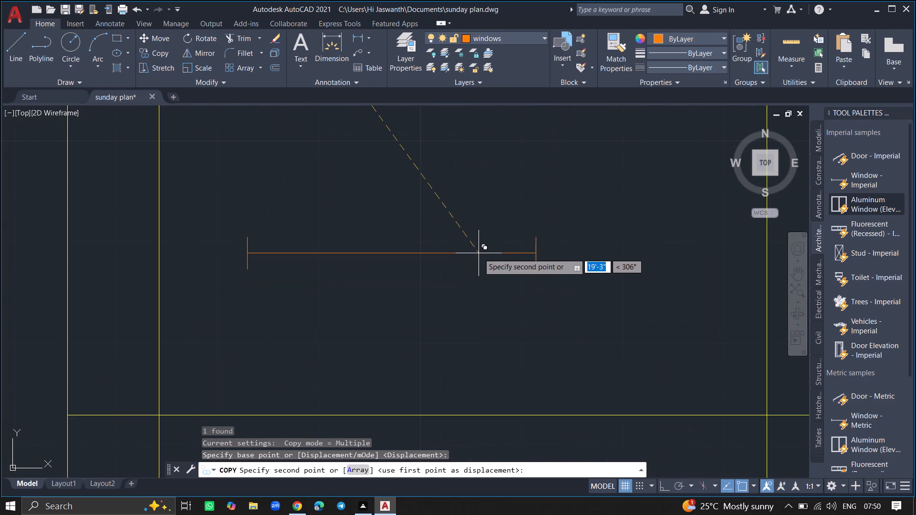
{"action": "left_click", "coordinate": [479, 253]}
{"action": "key", "text": "Escape"}
Rotate the window copy in the northern small east room freehand by about 90° so it runs north-south.
{"action": "left_click", "coordinate": [479, 253]}
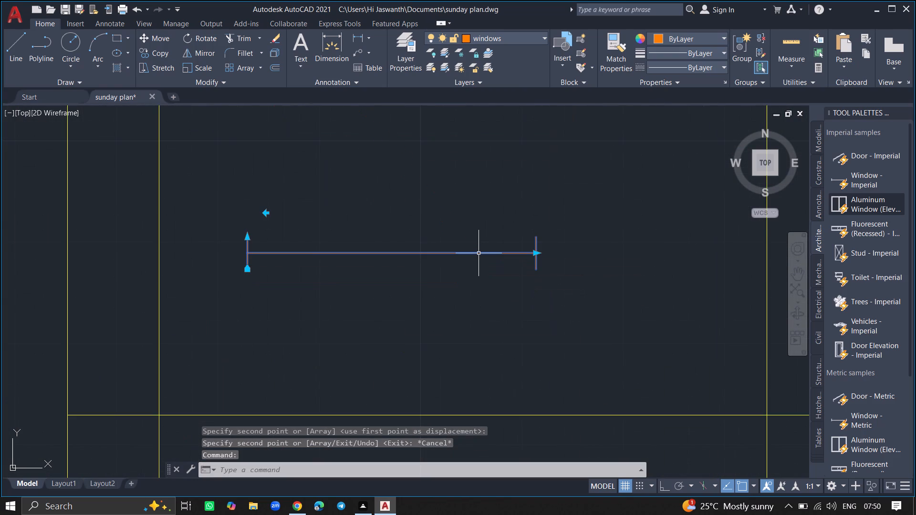
{"action": "type", "text": "ro"}
{"action": "key", "text": "Return"}
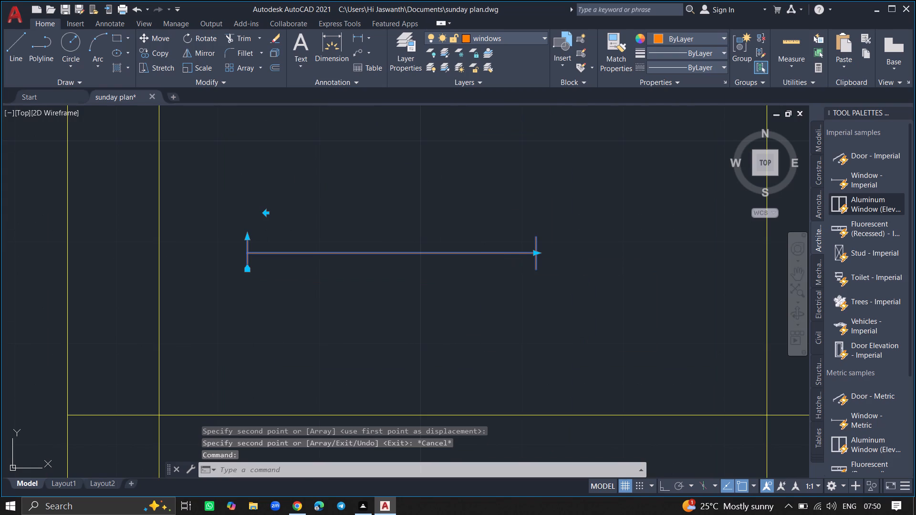
{"action": "left_click", "coordinate": [479, 253]}
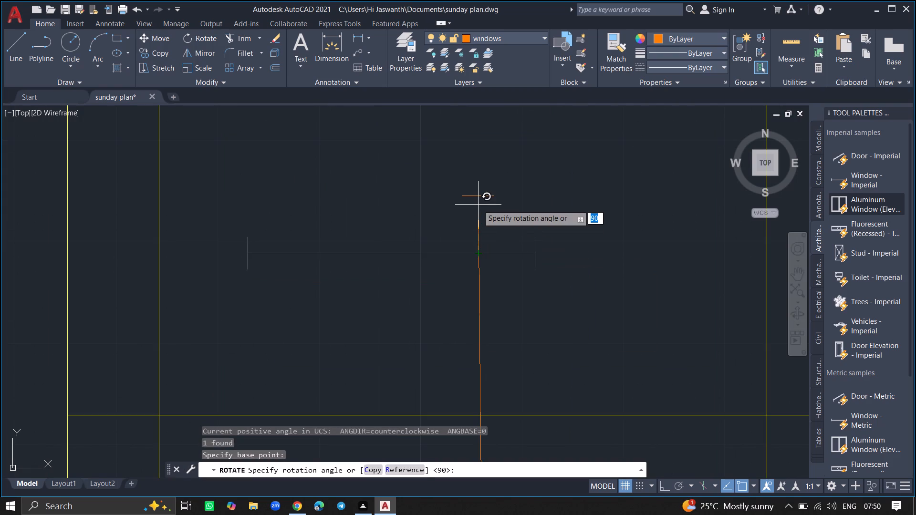
{"action": "left_click", "coordinate": [478, 205]}
{"action": "scroll", "coordinate": [478, 205], "scroll_direction": "down", "scroll_amount": 1, "text": "ctrl"}
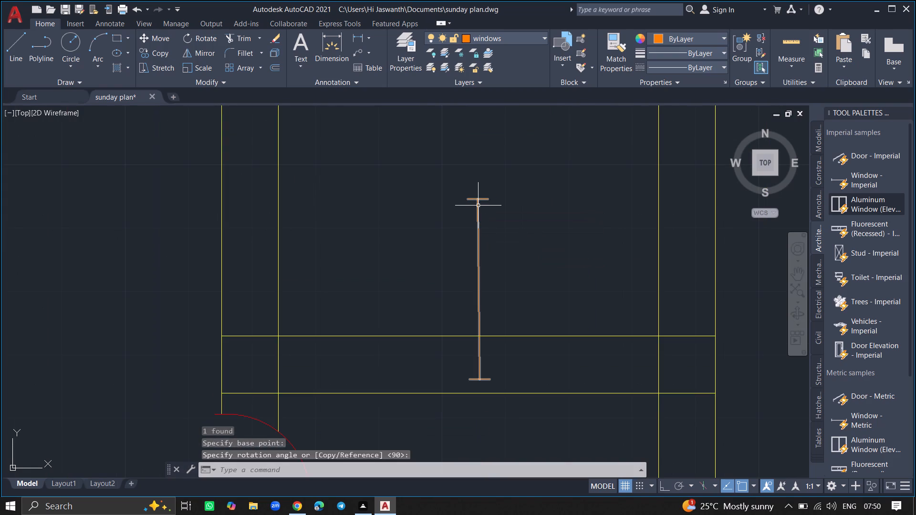
Move the rotated window northeast into the thickness of the east wall, beside the northern small east room.
{"action": "left_click", "coordinate": [478, 206]}
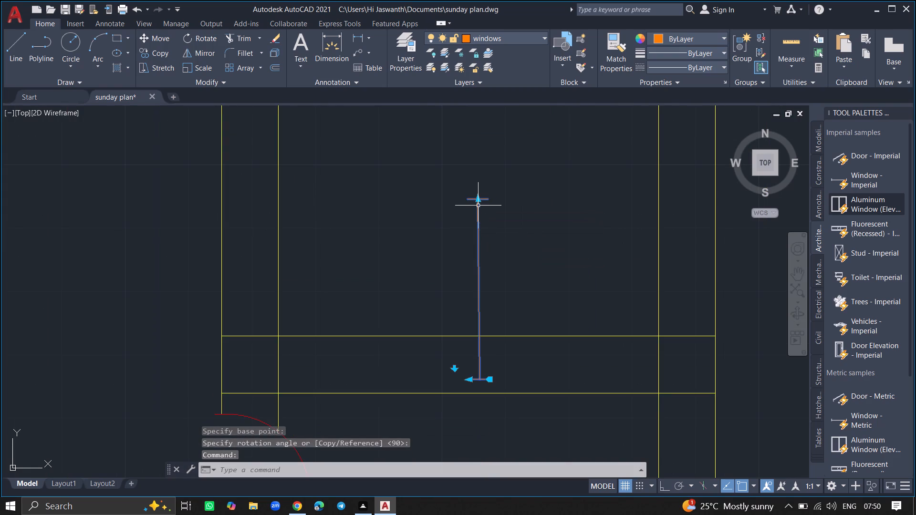
{"action": "type", "text": "move"}
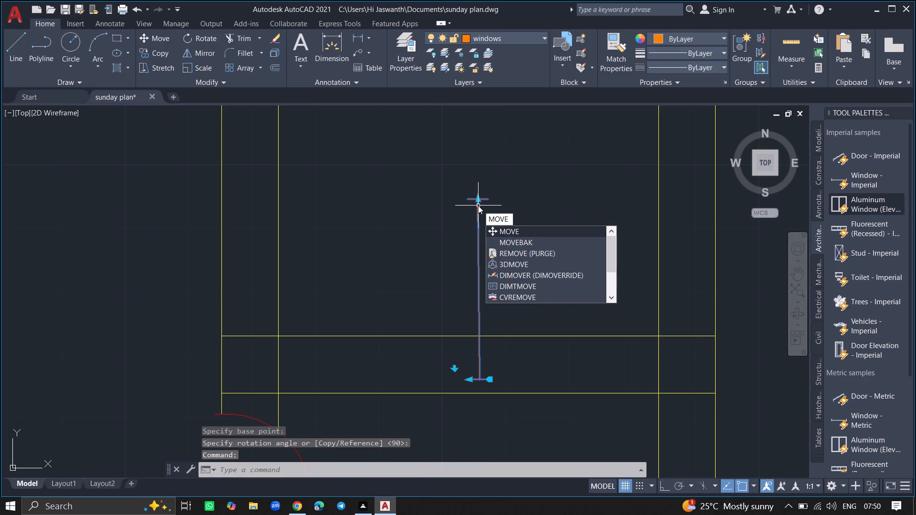
{"action": "key", "text": "Return"}
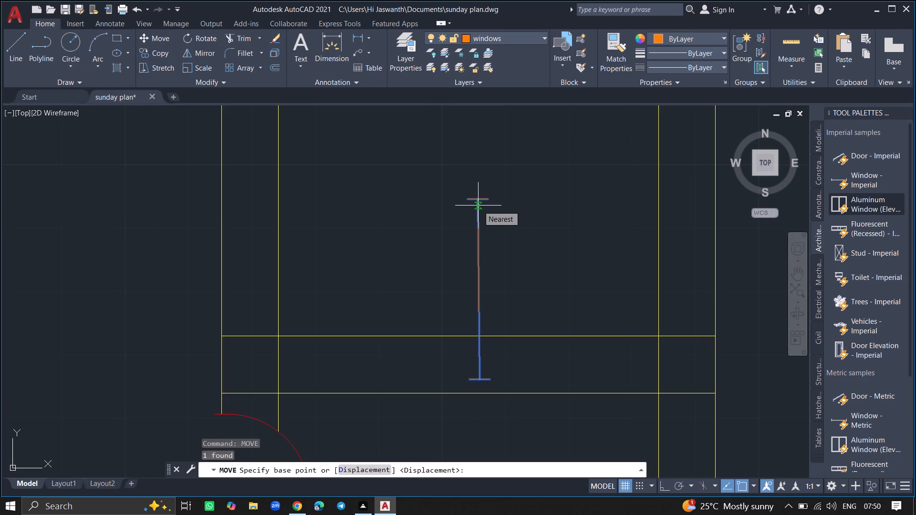
{"action": "left_click", "coordinate": [478, 206]}
{"action": "scroll", "coordinate": [478, 206], "scroll_direction": "down", "scroll_amount": 2, "text": "ctrl"}
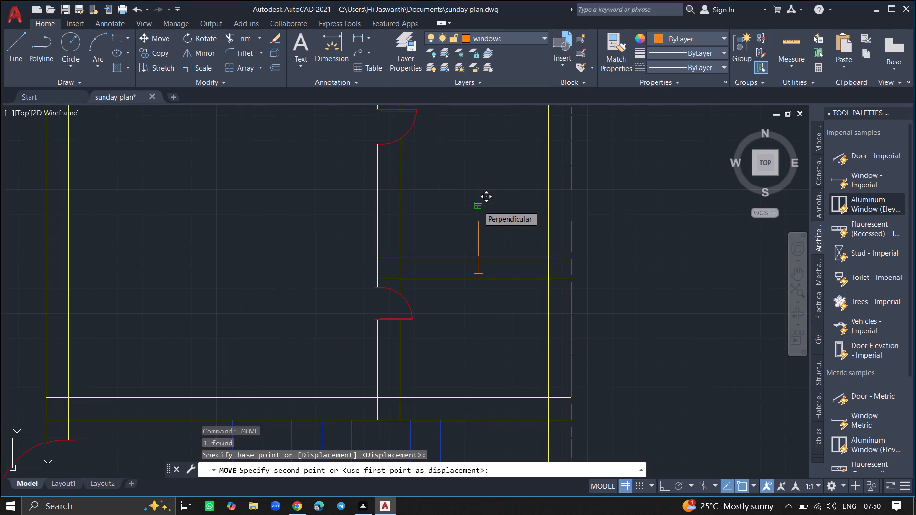
{"action": "scroll", "coordinate": [501, 155], "scroll_direction": "down", "scroll_amount": 2, "text": "ctrl"}
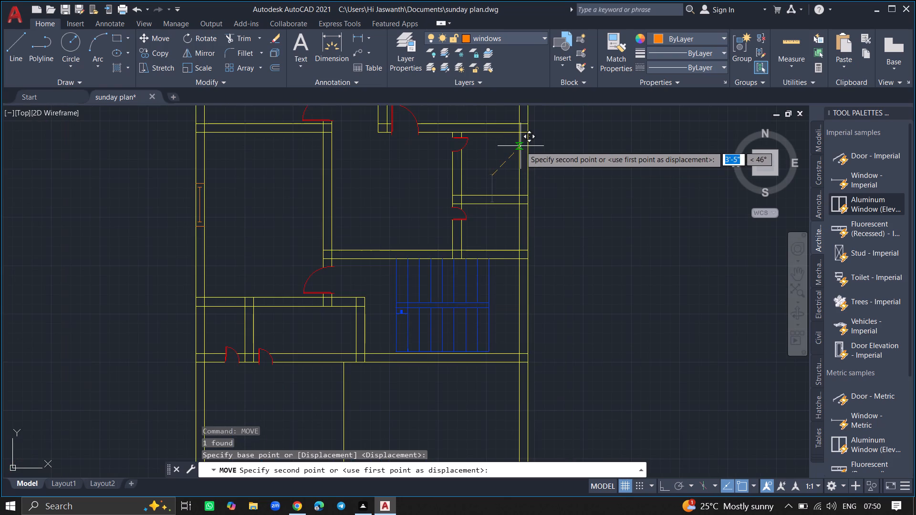
{"action": "scroll", "coordinate": [526, 149], "scroll_direction": "up", "scroll_amount": 3, "text": "ctrl"}
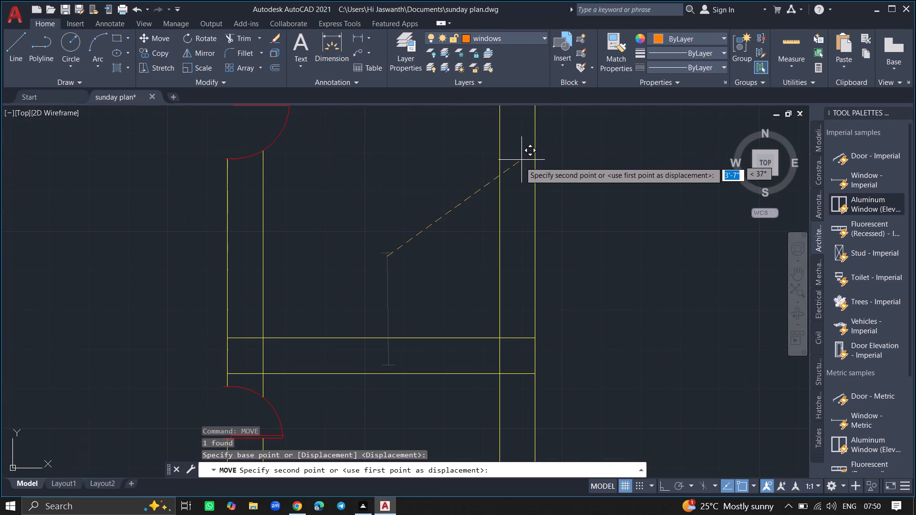
{"action": "left_click", "coordinate": [514, 142]}
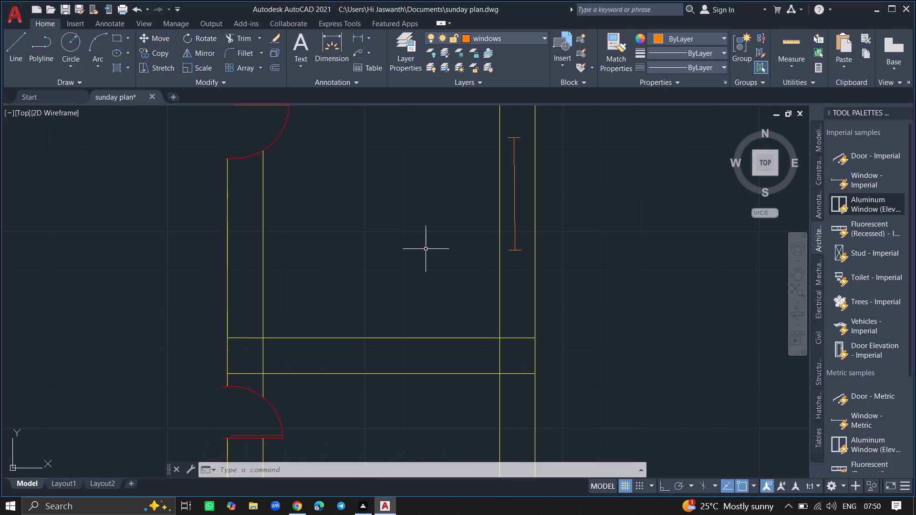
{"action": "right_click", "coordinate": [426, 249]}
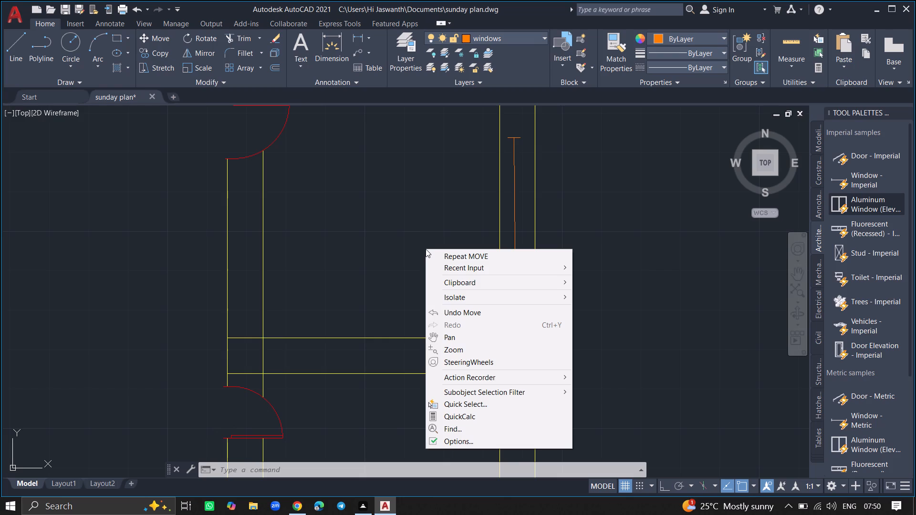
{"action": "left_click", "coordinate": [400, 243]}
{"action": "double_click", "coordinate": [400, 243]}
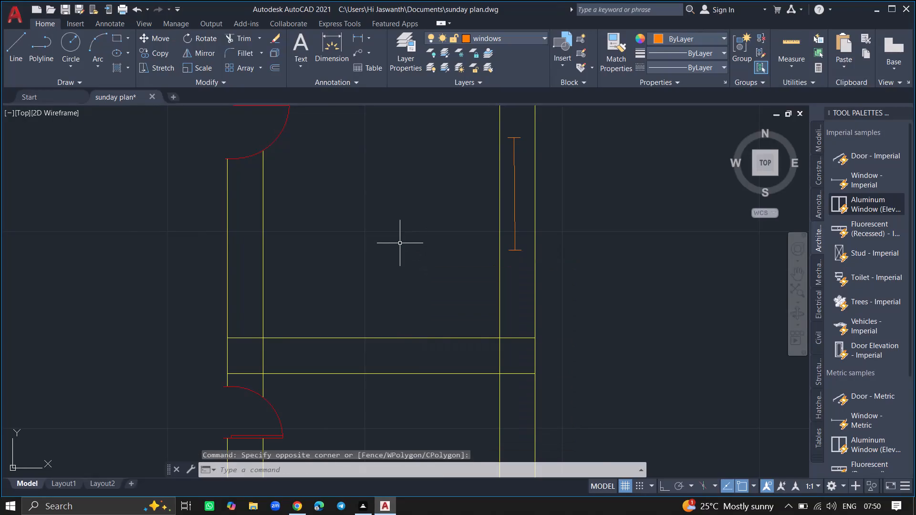
Copy the small east-wall window about 6'-0" at 270° into the same wall beside the southern small east room.
{"action": "left_click", "coordinate": [513, 223]}
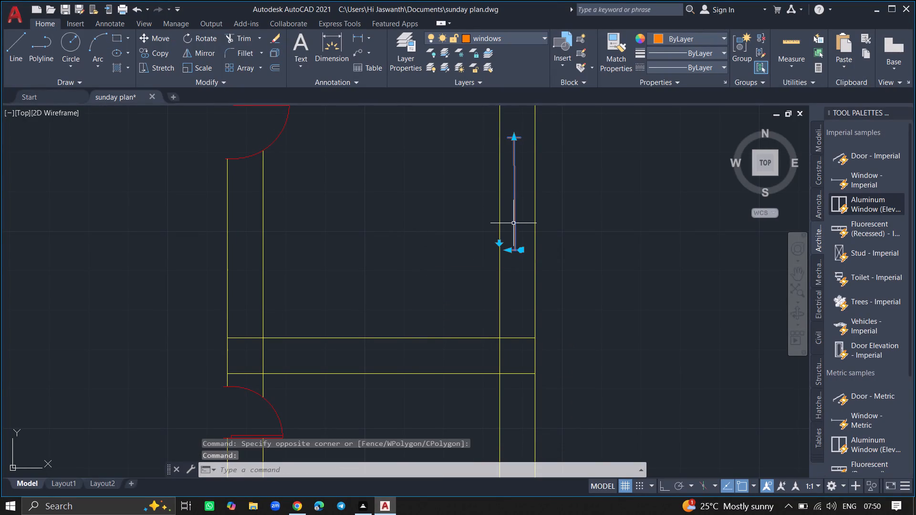
{"action": "type", "text": "copy"}
{"action": "key", "text": "Return"}
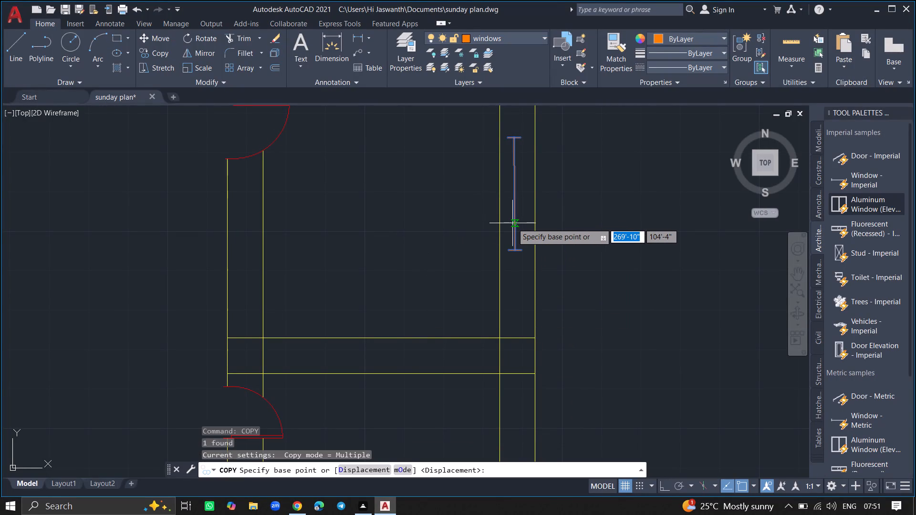
{"action": "left_click", "coordinate": [514, 224]}
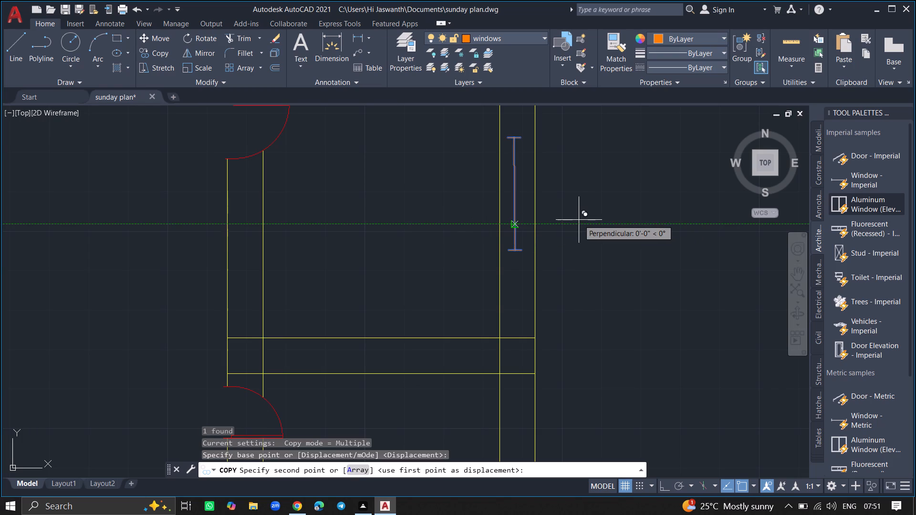
{"action": "scroll", "coordinate": [559, 319], "scroll_direction": "down", "scroll_amount": 2, "text": "ctrl"}
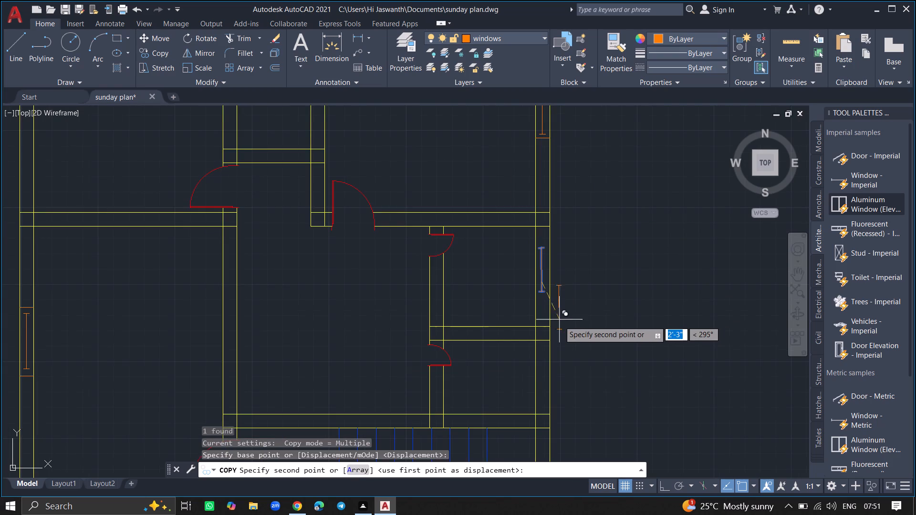
{"action": "scroll", "coordinate": [543, 393], "scroll_direction": "up", "scroll_amount": 4, "text": "ctrl"}
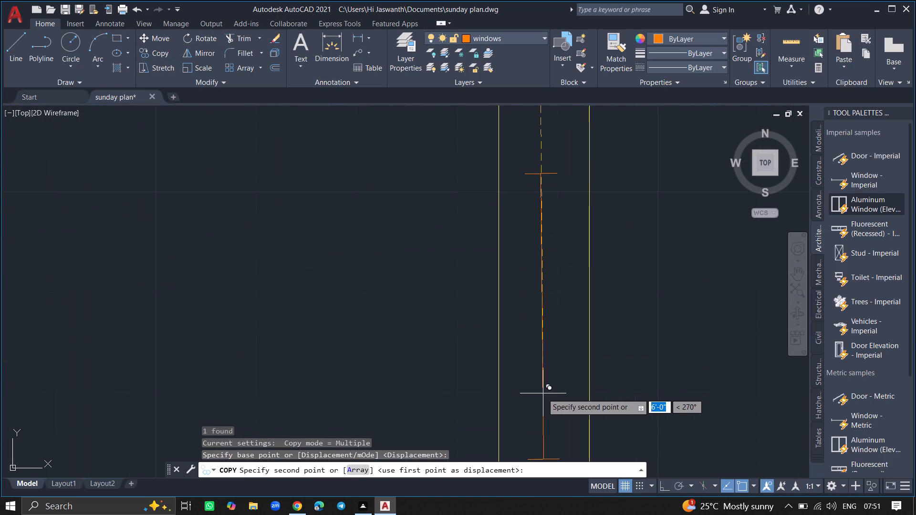
{"action": "left_click", "coordinate": [539, 393]}
{"action": "key", "text": "Return"}
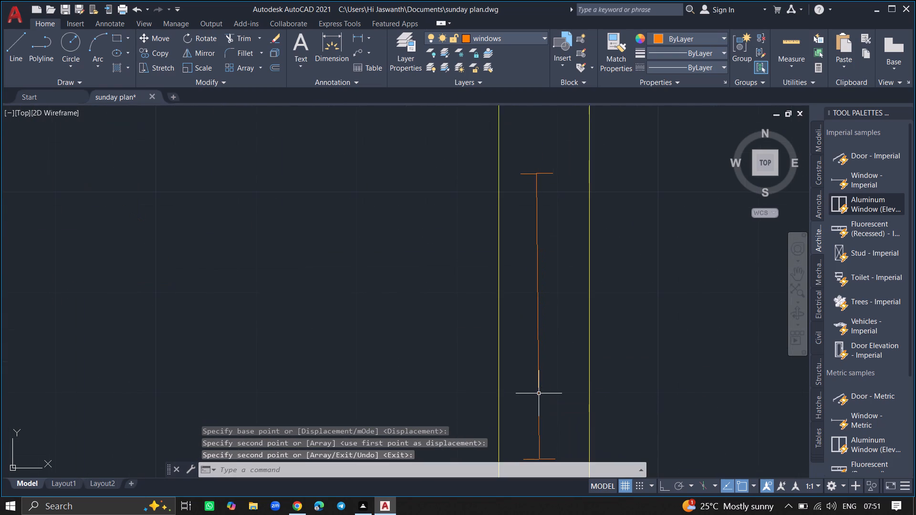
Draw two vertical jamb lines, about 9" each, across the north wall just beyond both ends of the northwest room's window.
{"action": "scroll", "coordinate": [539, 393], "scroll_direction": "down", "scroll_amount": 2, "text": "ctrl"}
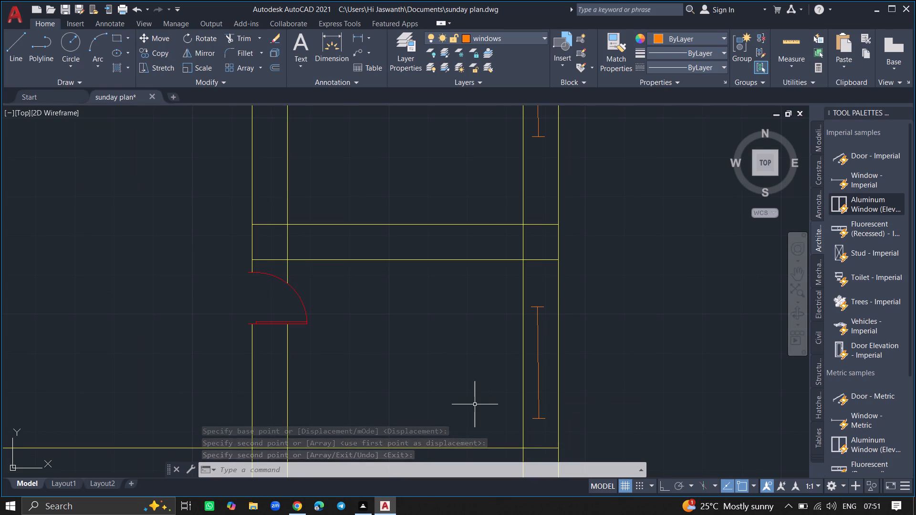
{"action": "scroll", "coordinate": [475, 404], "scroll_direction": "down", "scroll_amount": 3, "text": "ctrl"}
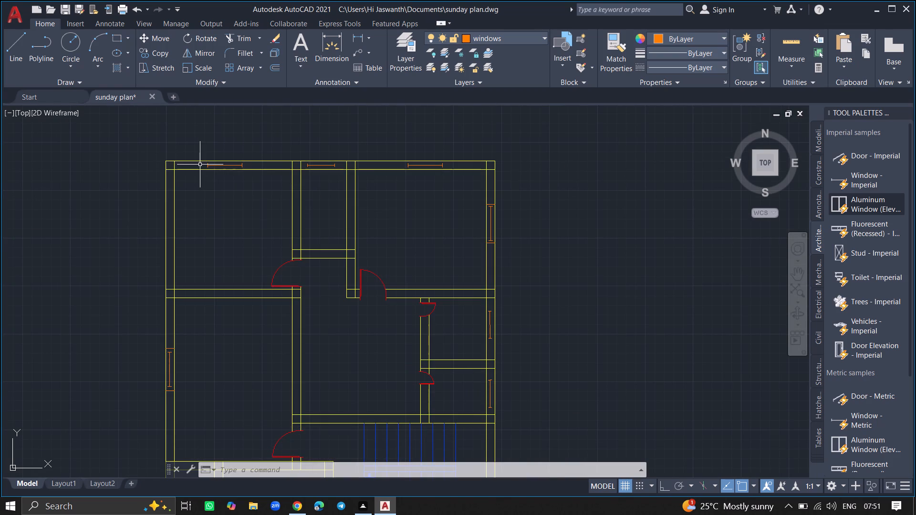
{"action": "scroll", "coordinate": [199, 165], "scroll_direction": "up", "scroll_amount": 2, "text": "ctrl"}
{"action": "key", "text": "l"}
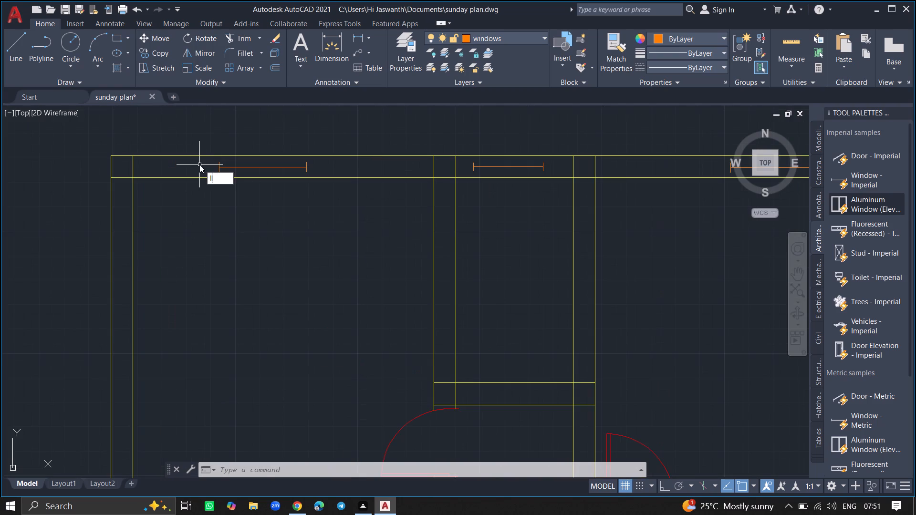
{"action": "key", "text": "Return"}
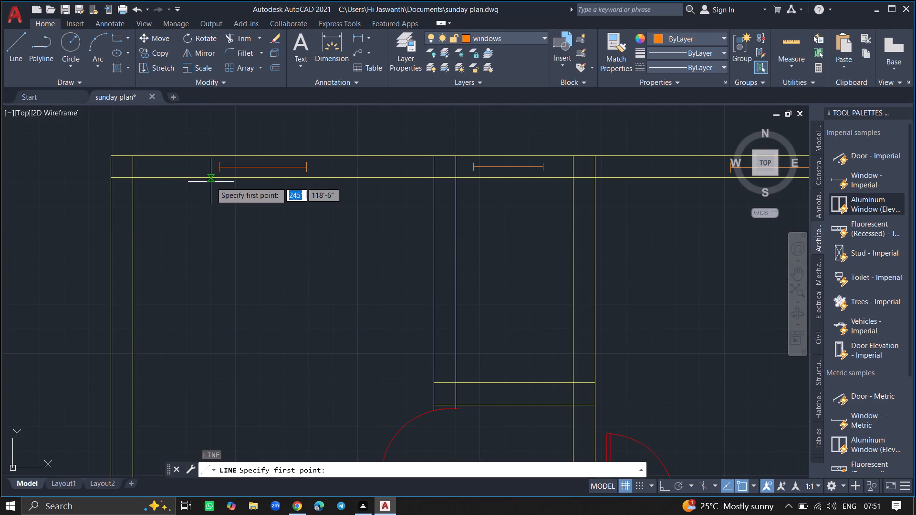
{"action": "scroll", "coordinate": [211, 180], "scroll_direction": "up", "scroll_amount": 2, "text": "ctrl"}
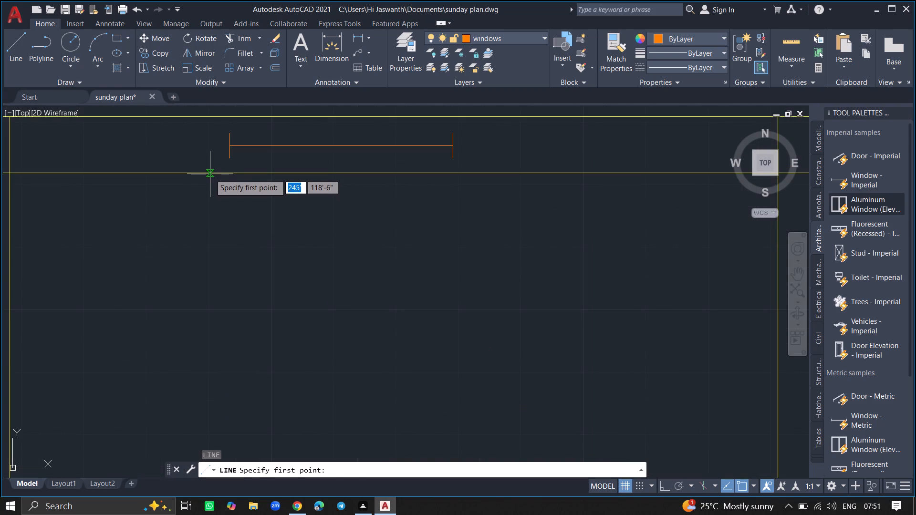
{"action": "left_click", "coordinate": [210, 174]}
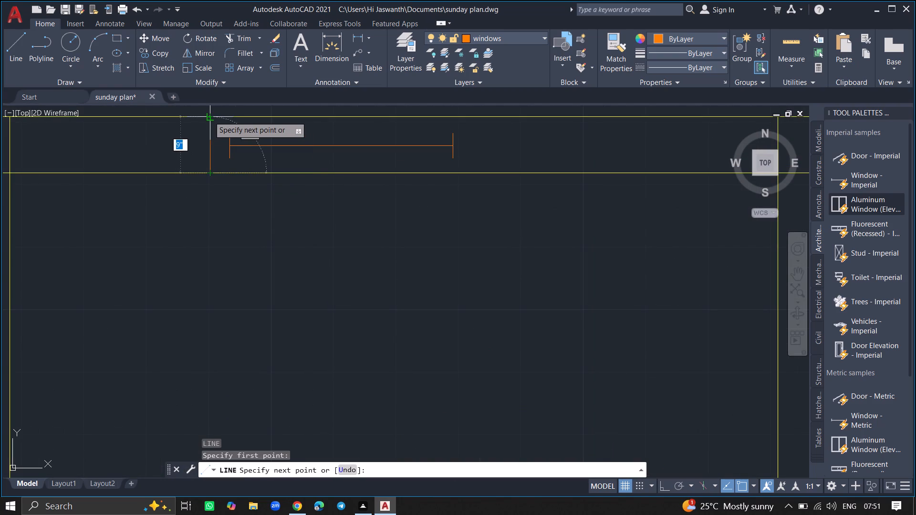
{"action": "left_click", "coordinate": [209, 116]}
{"action": "key", "text": "Return"}
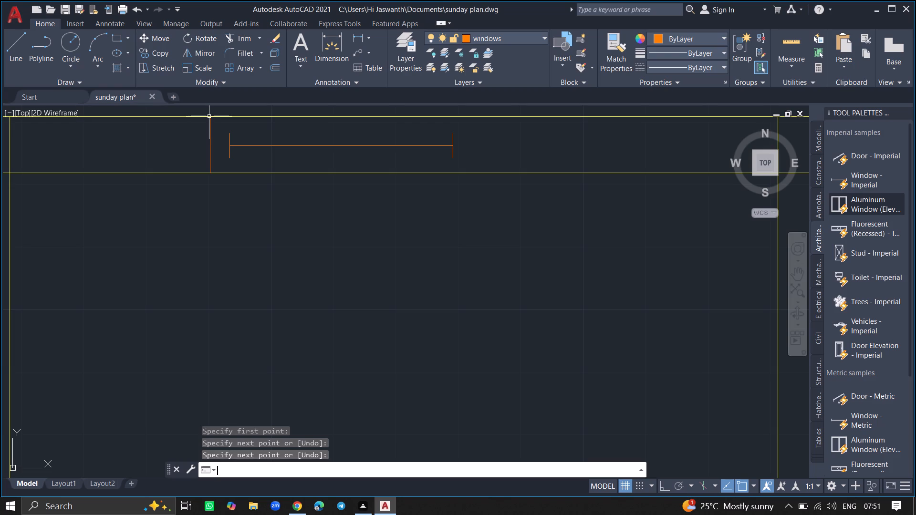
{"action": "key", "text": "l"}
{"action": "key", "text": "Return"}
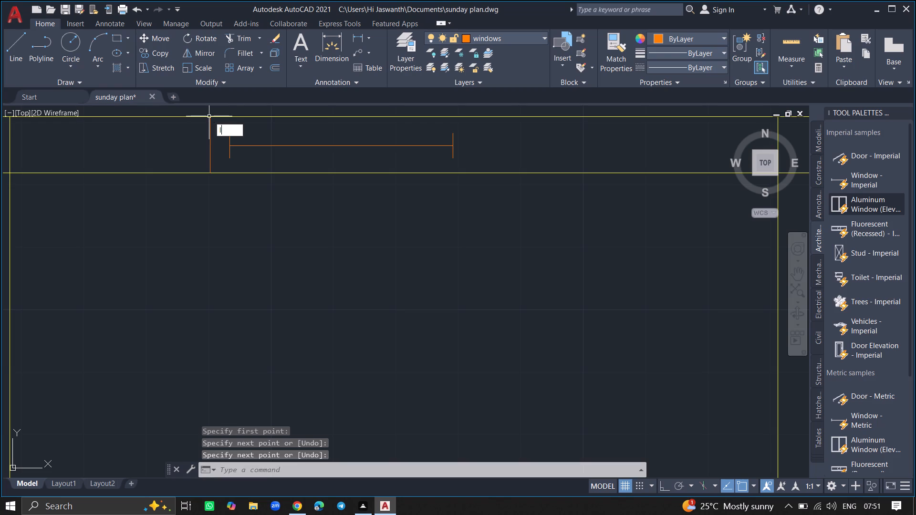
{"action": "left_click", "coordinate": [473, 173]}
{"action": "left_click", "coordinate": [469, 115]}
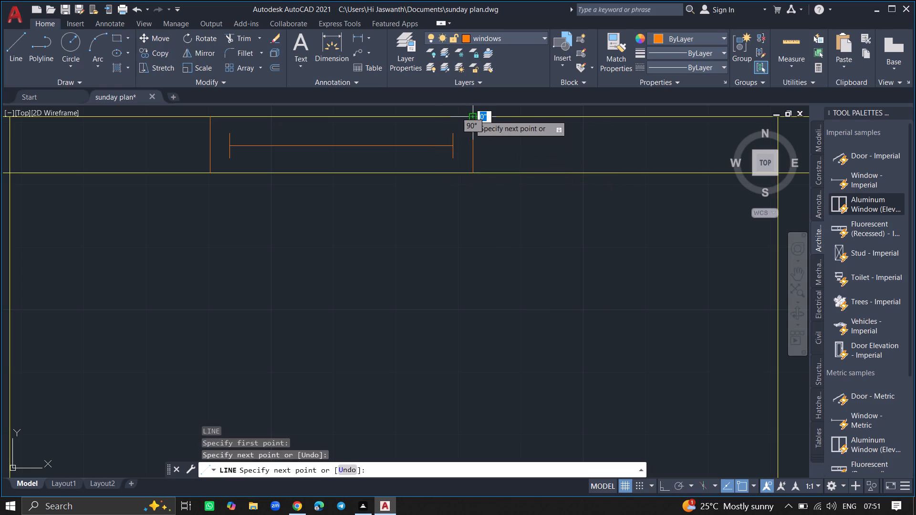
{"action": "key", "text": "Return"}
Draw two vertical jamb lines, about 9" each, across the north wall just beyond both ends of the narrow middle room's window.
{"action": "scroll", "coordinate": [469, 115], "scroll_direction": "down", "scroll_amount": 4, "text": "ctrl"}
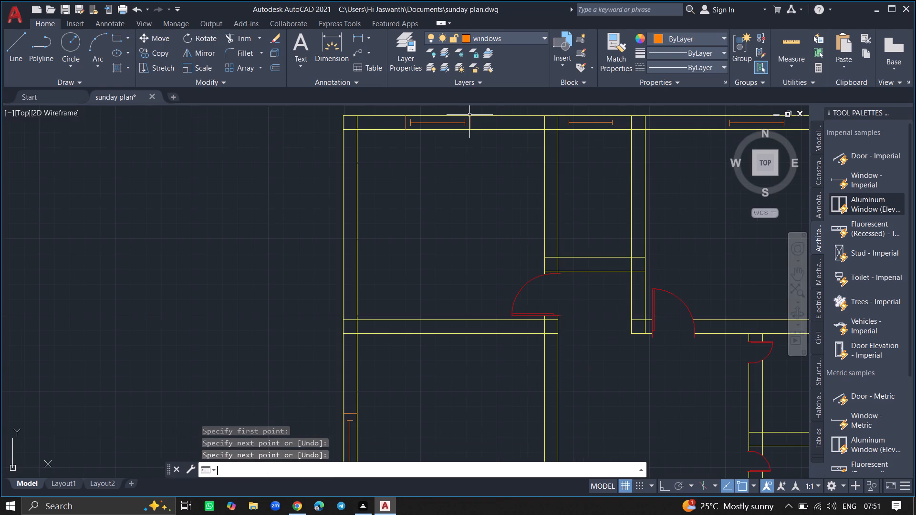
{"action": "scroll", "coordinate": [588, 115], "scroll_direction": "up", "scroll_amount": 4, "text": "ctrl"}
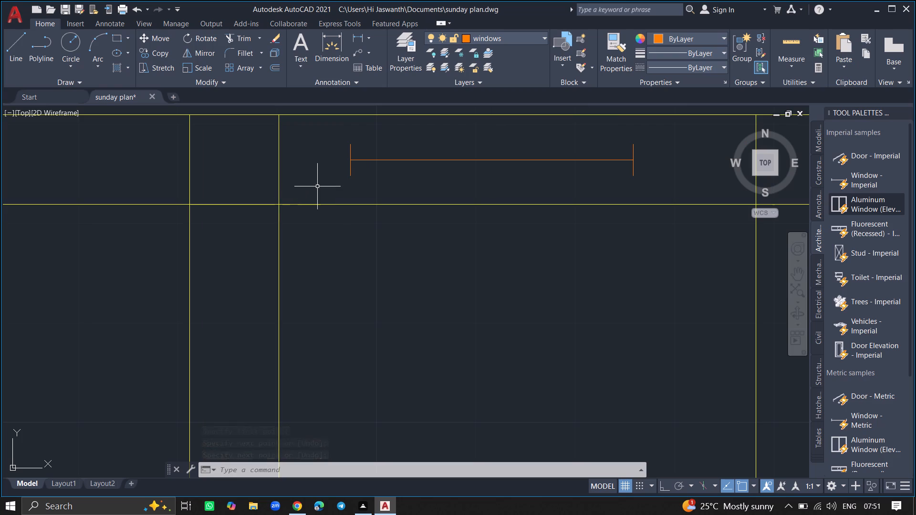
{"action": "key", "text": "l"}
{"action": "key", "text": "Return"}
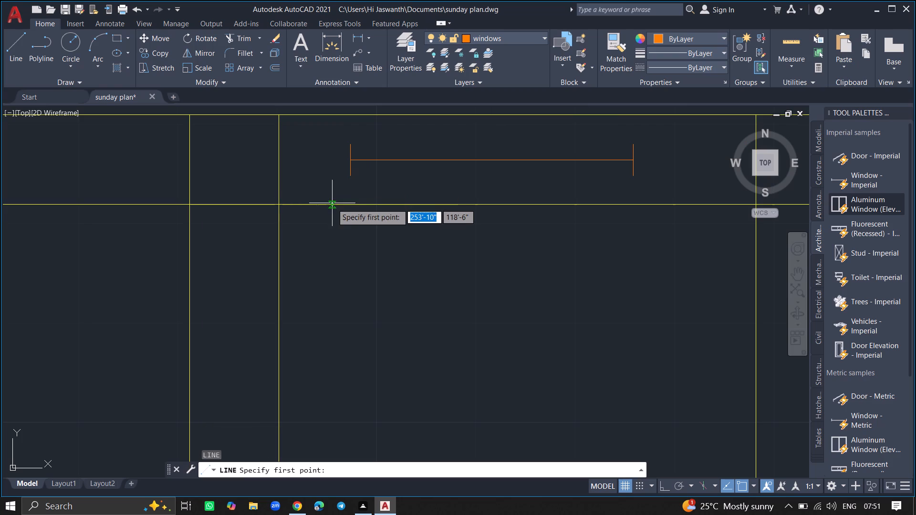
{"action": "left_click", "coordinate": [333, 204]}
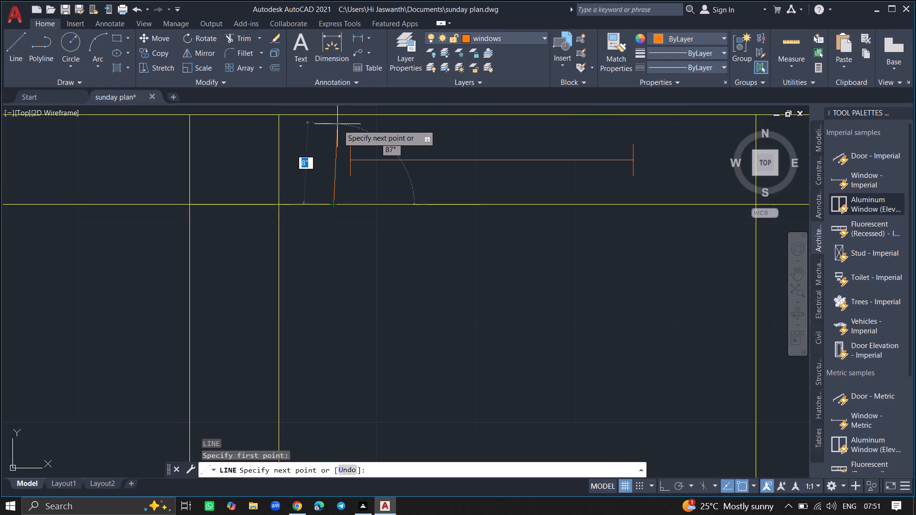
{"action": "left_click", "coordinate": [333, 113]}
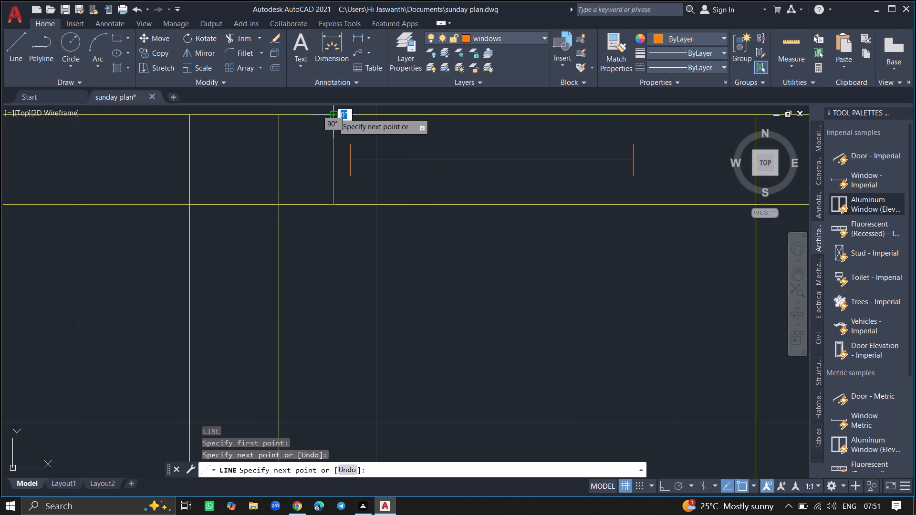
{"action": "key", "text": "Return"}
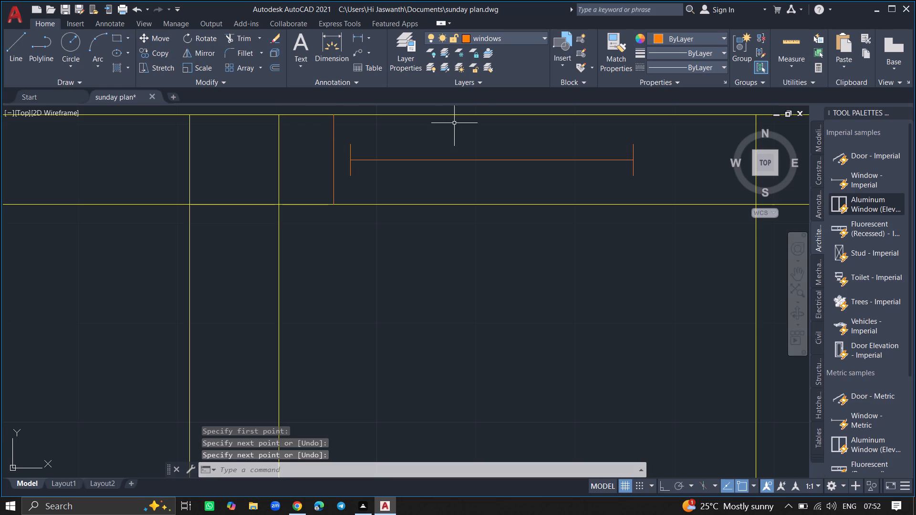
{"action": "key", "text": "l"}
{"action": "key", "text": "Return"}
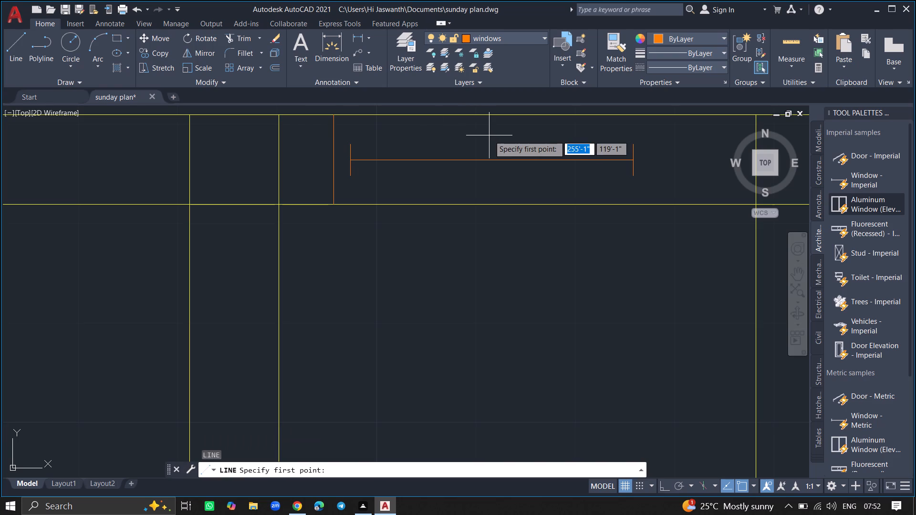
{"action": "left_click", "coordinate": [645, 207]}
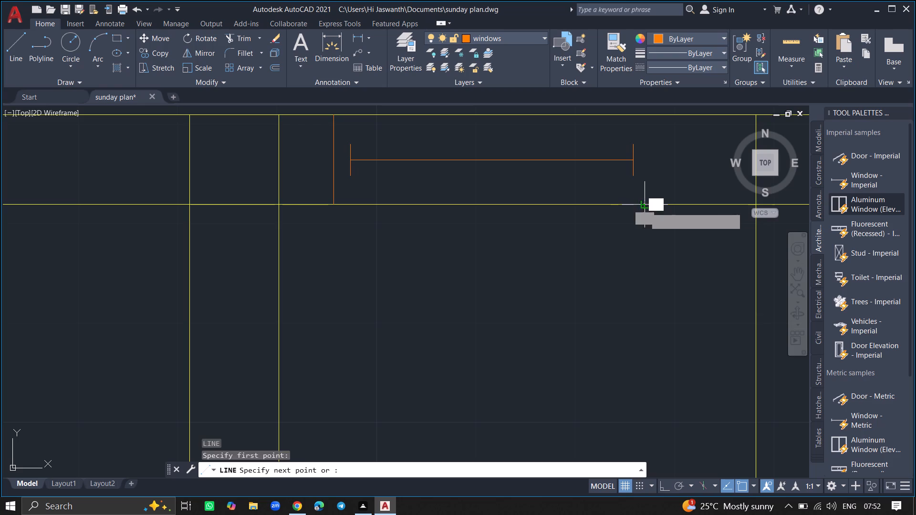
{"action": "left_click", "coordinate": [645, 113]}
{"action": "key", "text": "Return"}
Draw two vertical jamb lines, about 9" each, across the north wall just beyond both ends of the northeast room's window.
{"action": "scroll", "coordinate": [645, 113], "scroll_direction": "down", "scroll_amount": 5, "text": "ctrl"}
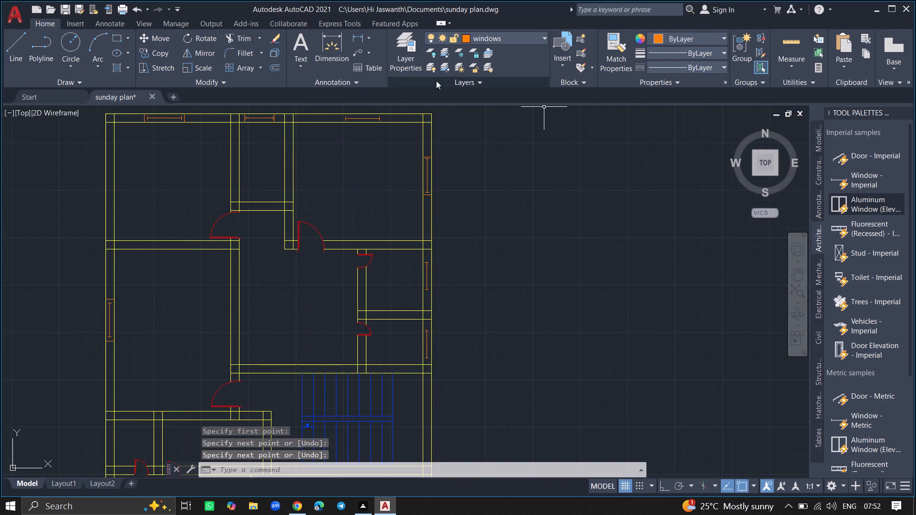
{"action": "scroll", "coordinate": [351, 107], "scroll_direction": "up", "scroll_amount": 6, "text": "ctrl"}
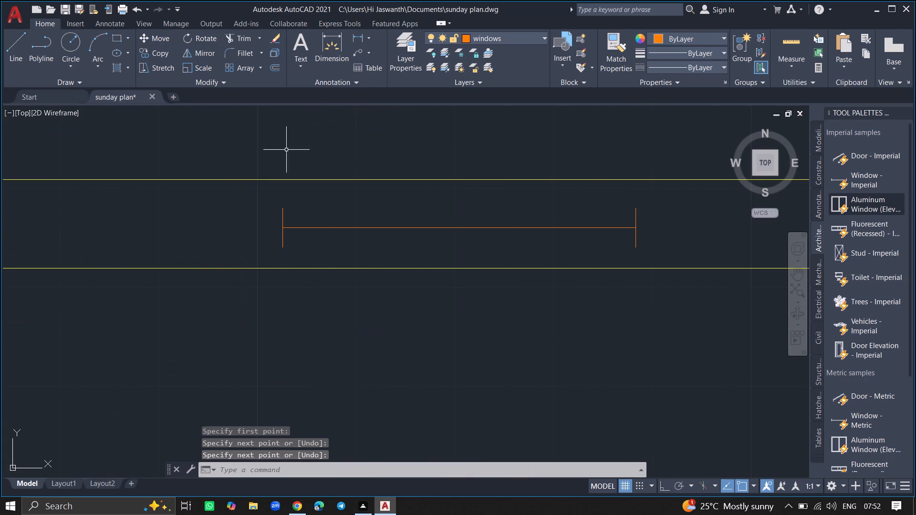
{"action": "key", "text": "l"}
{"action": "key", "text": "Return"}
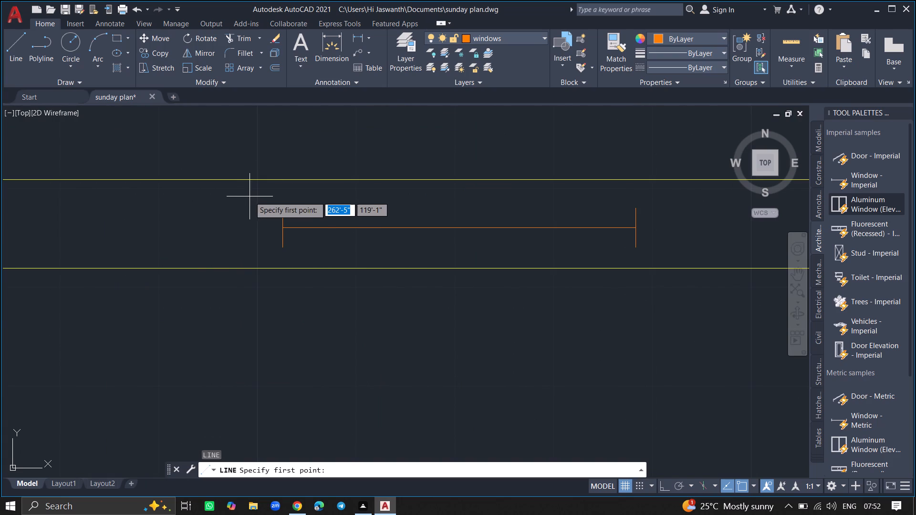
{"action": "left_click", "coordinate": [262, 182]}
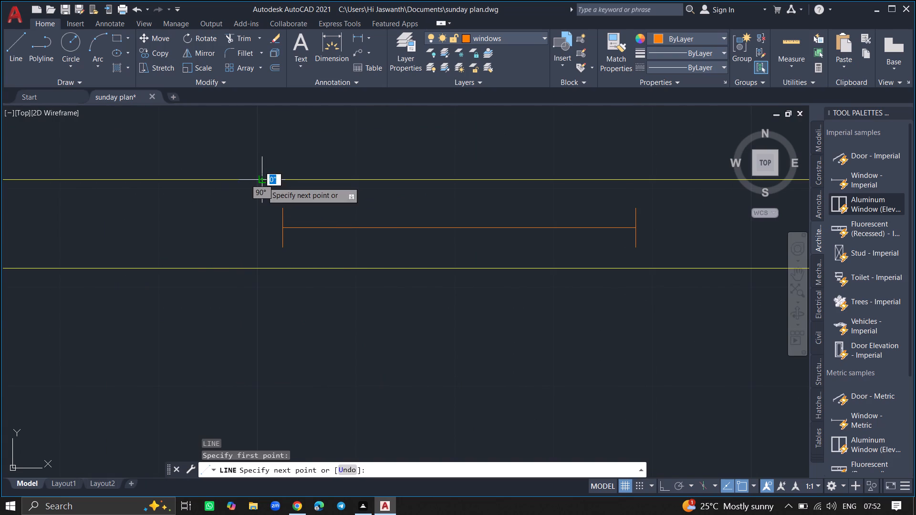
{"action": "left_click", "coordinate": [262, 270]}
{"action": "key", "text": "Return"}
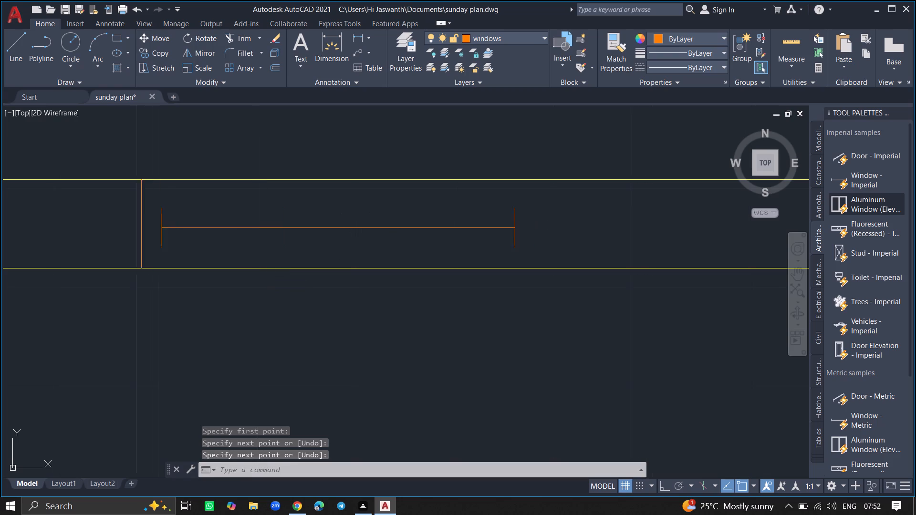
{"action": "key", "text": "l"}
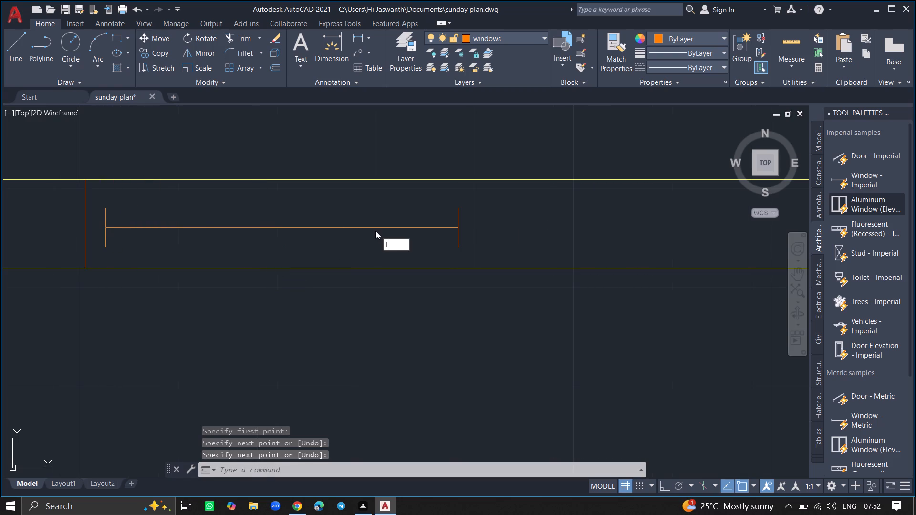
{"action": "key", "text": "Return"}
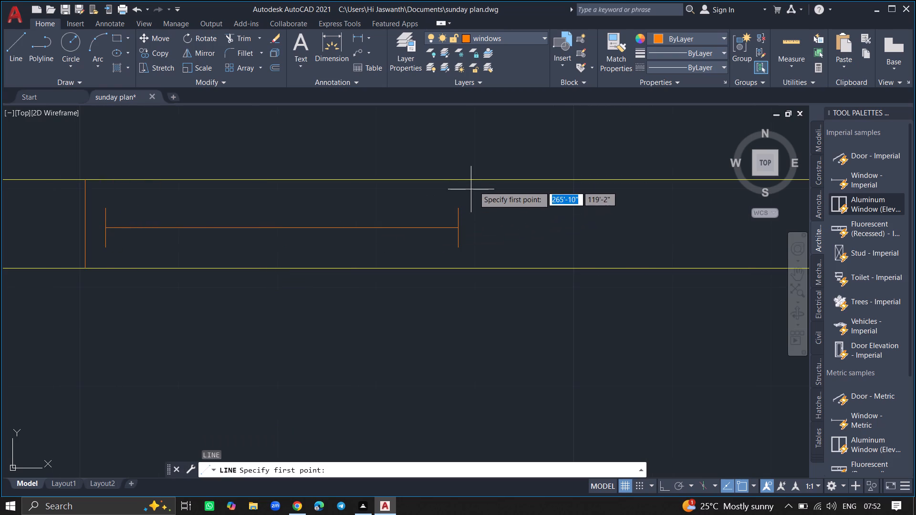
{"action": "left_click", "coordinate": [471, 180]}
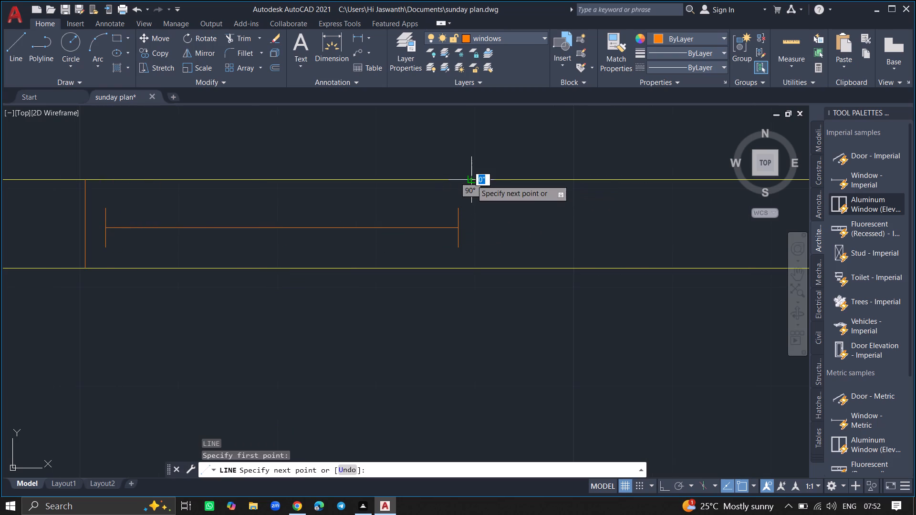
{"action": "left_click", "coordinate": [474, 267]}
{"action": "key", "text": "Return"}
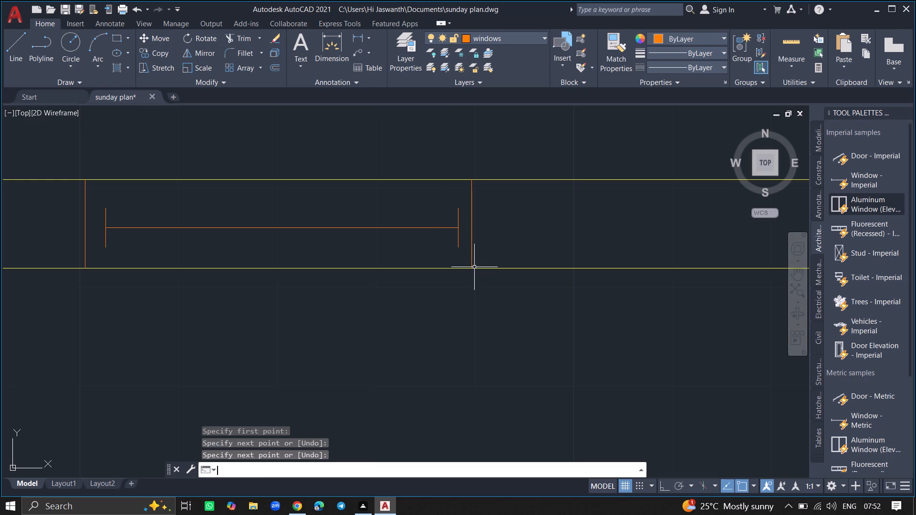
Draw two horizontal jamb lines, about 9" each, across the east wall just beyond both ends of the northern small east room's window.
{"action": "scroll", "coordinate": [474, 267], "scroll_direction": "down", "scroll_amount": 1, "text": "ctrl"}
{"action": "scroll", "coordinate": [483, 196], "scroll_direction": "down", "scroll_amount": 4, "text": "ctrl"}
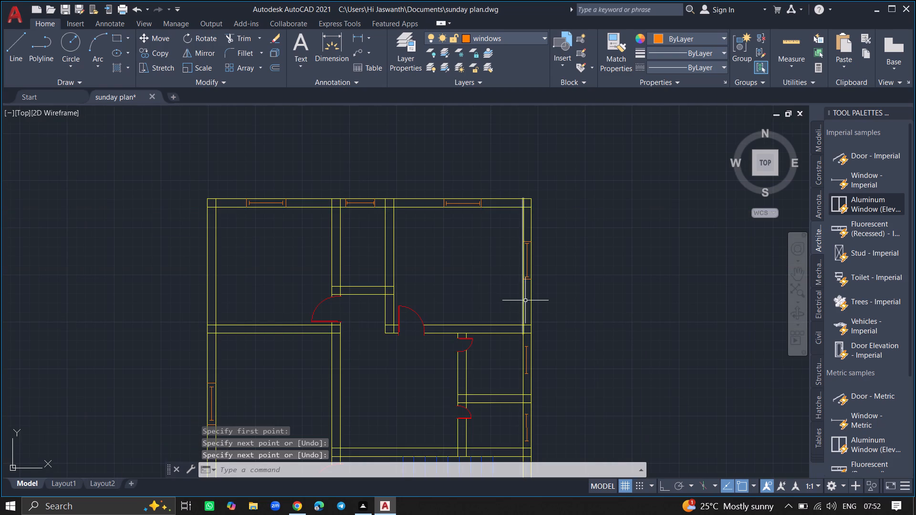
{"action": "scroll", "coordinate": [525, 374], "scroll_direction": "up", "scroll_amount": 5, "text": "ctrl"}
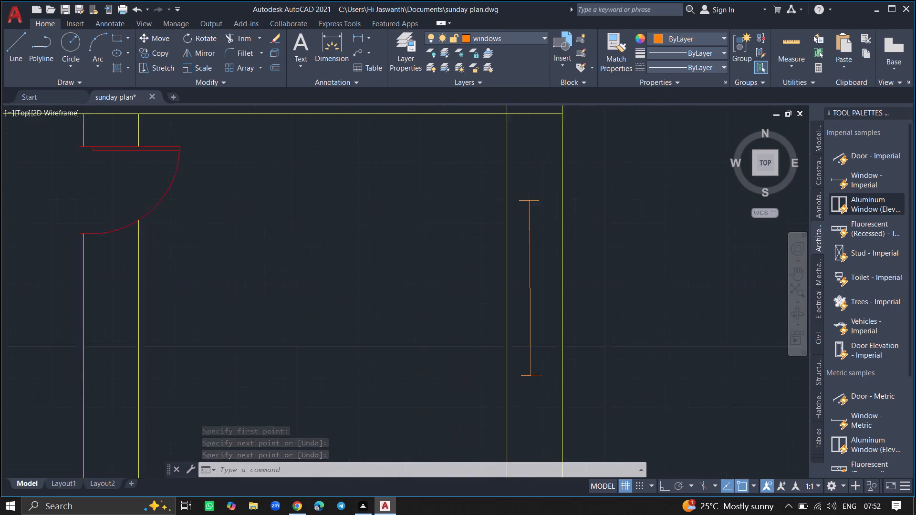
{"action": "scroll", "coordinate": [523, 407], "scroll_direction": "down", "scroll_amount": 3, "text": "ctrl"}
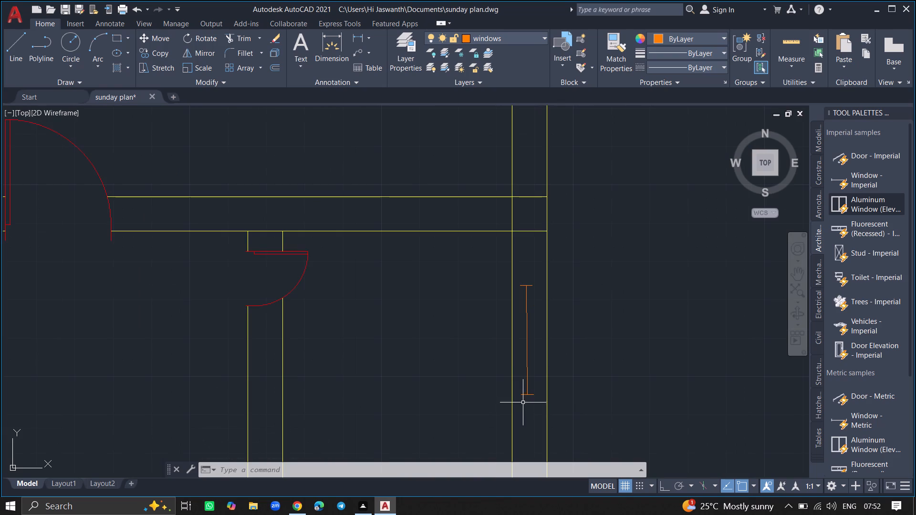
{"action": "key", "text": "l"}
{"action": "key", "text": "Return"}
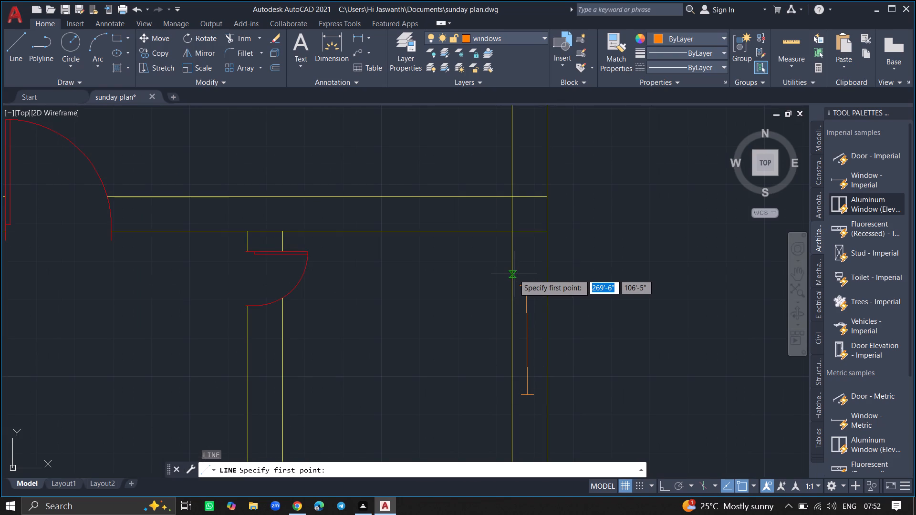
{"action": "left_click", "coordinate": [513, 274]}
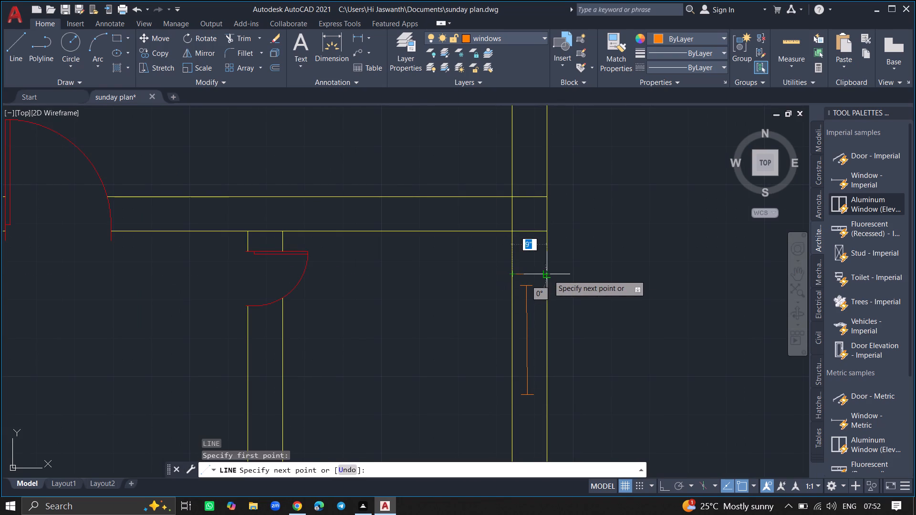
{"action": "left_click", "coordinate": [548, 275]}
{"action": "key", "text": "Return"}
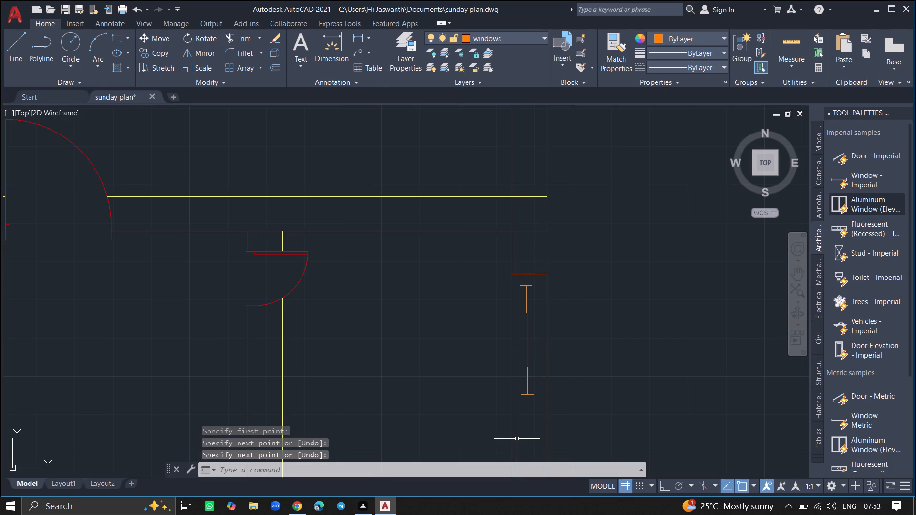
{"action": "key", "text": "l"}
{"action": "key", "text": "Return"}
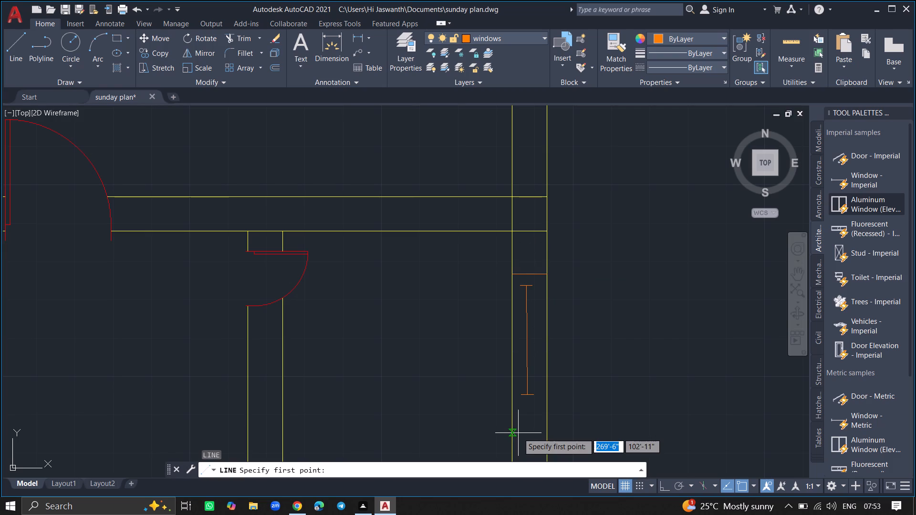
{"action": "scroll", "coordinate": [541, 412], "scroll_direction": "up", "scroll_amount": 2, "text": "ctrl"}
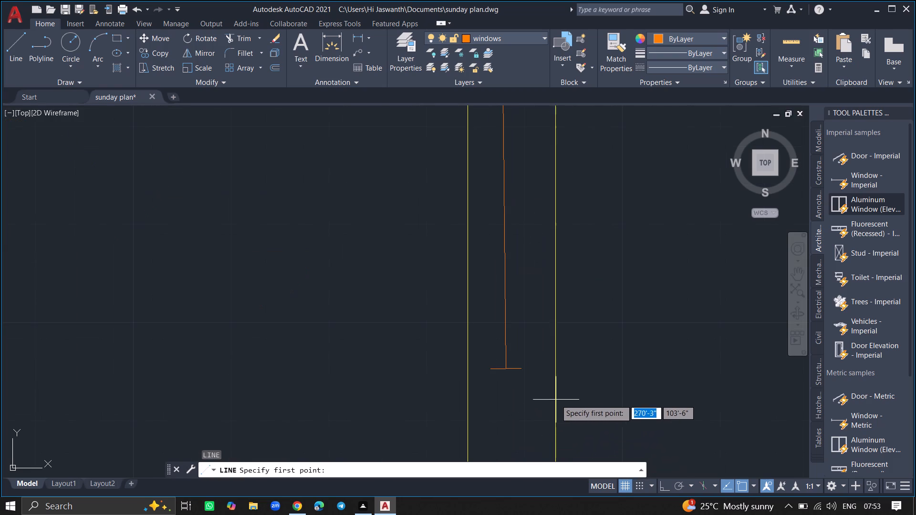
{"action": "left_click", "coordinate": [556, 382]}
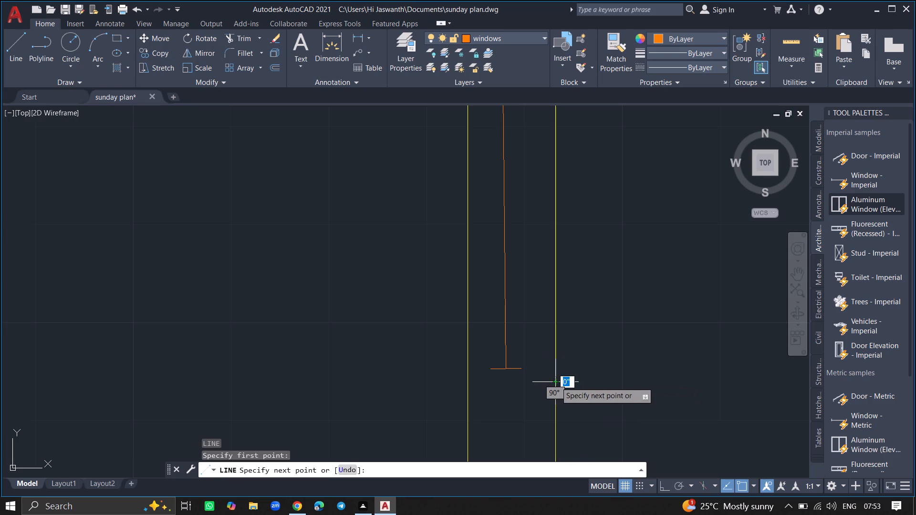
{"action": "left_click", "coordinate": [469, 383]}
{"action": "key", "text": "Return"}
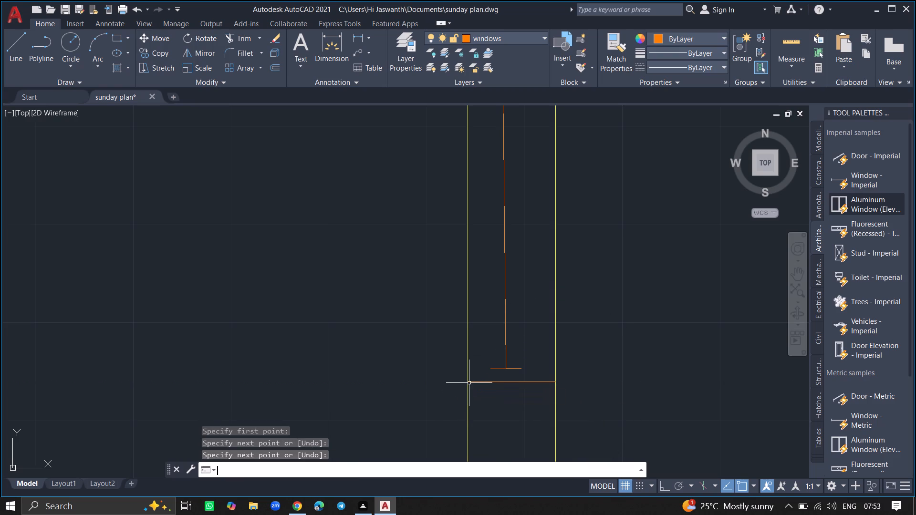
Draw two horizontal jamb lines, about 9" each, across the east wall just beyond both ends of the southern small east room's window.
{"action": "scroll", "coordinate": [469, 383], "scroll_direction": "down", "scroll_amount": 3, "text": "ctrl"}
{"action": "scroll", "coordinate": [401, 327], "scroll_direction": "down", "scroll_amount": 4, "text": "ctrl"}
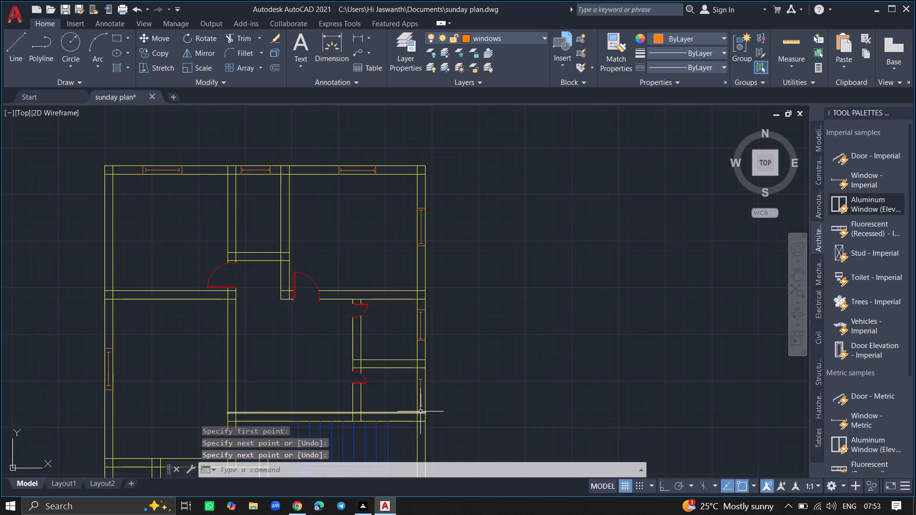
{"action": "scroll", "coordinate": [420, 412], "scroll_direction": "up", "scroll_amount": 4, "text": "ctrl"}
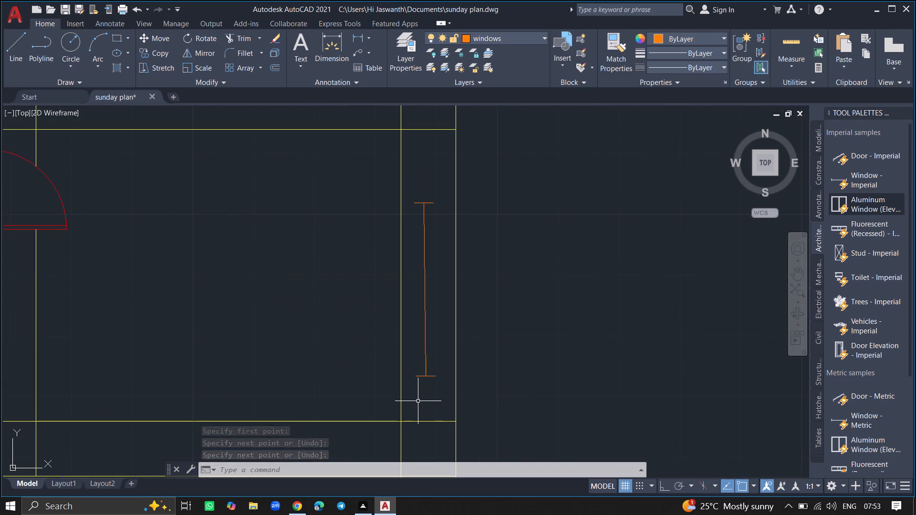
{"action": "key", "text": "l"}
{"action": "key", "text": "Return"}
{"action": "scroll", "coordinate": [418, 401], "scroll_direction": "up", "scroll_amount": 2, "text": "ctrl"}
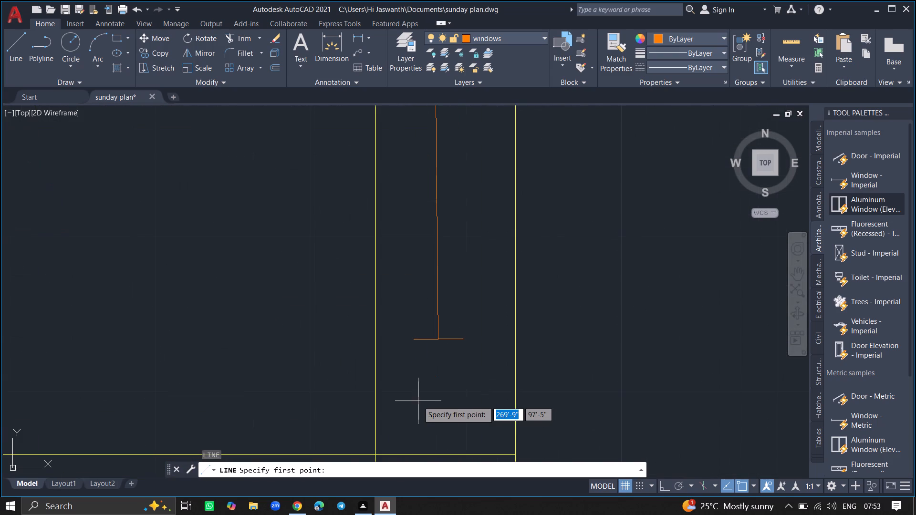
{"action": "left_click", "coordinate": [515, 356]}
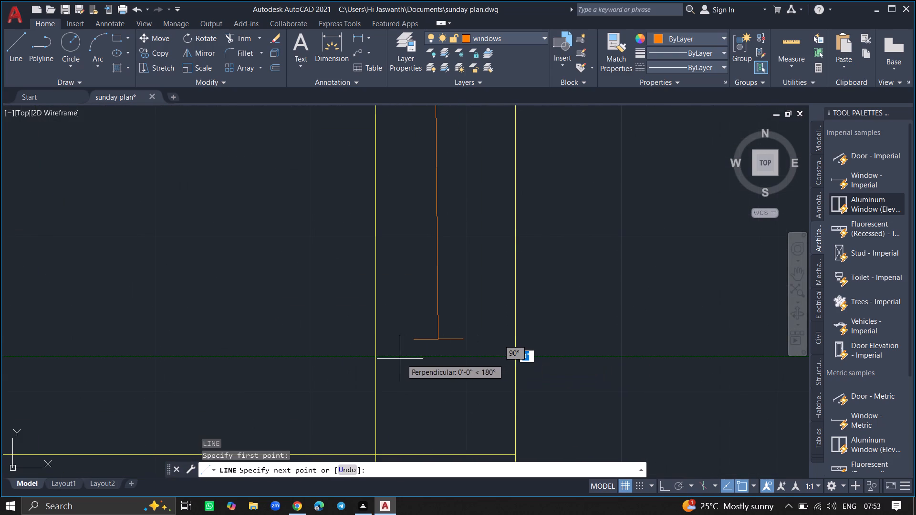
{"action": "left_click", "coordinate": [375, 355]}
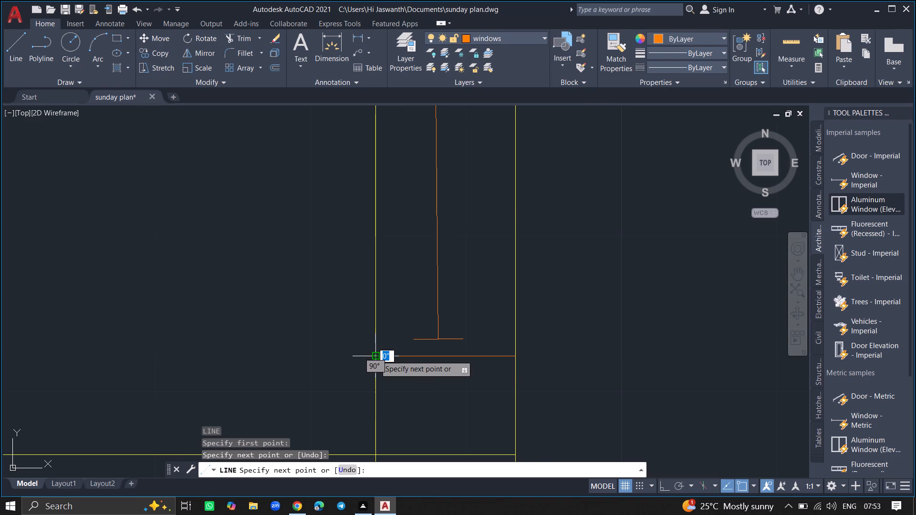
{"action": "key", "text": "Return"}
{"action": "scroll", "coordinate": [375, 355], "scroll_direction": "down", "scroll_amount": 3, "text": "ctrl"}
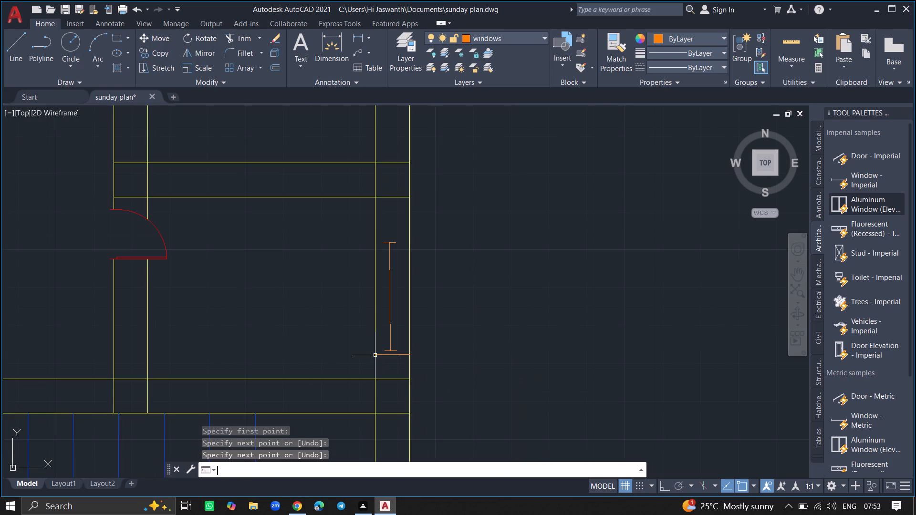
{"action": "scroll", "coordinate": [392, 229], "scroll_direction": "up", "scroll_amount": 2, "text": "ctrl"}
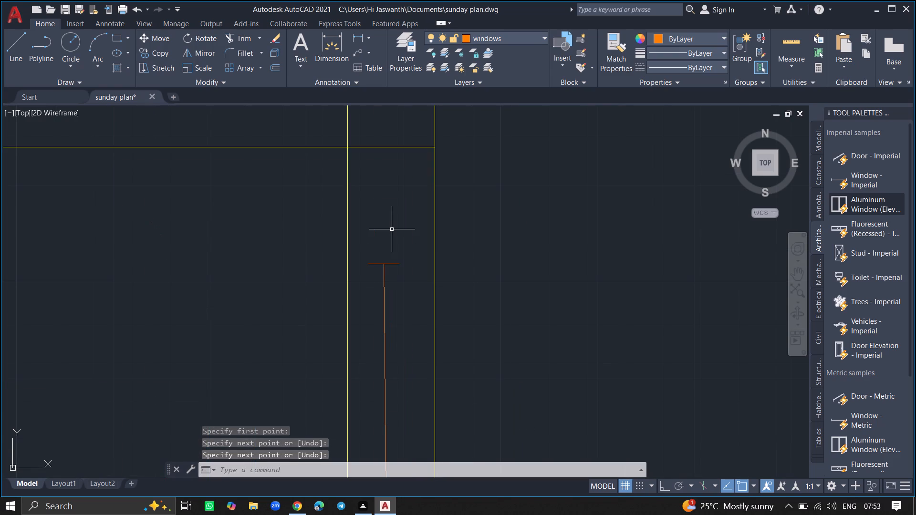
{"action": "key", "text": "l"}
{"action": "key", "text": "Return"}
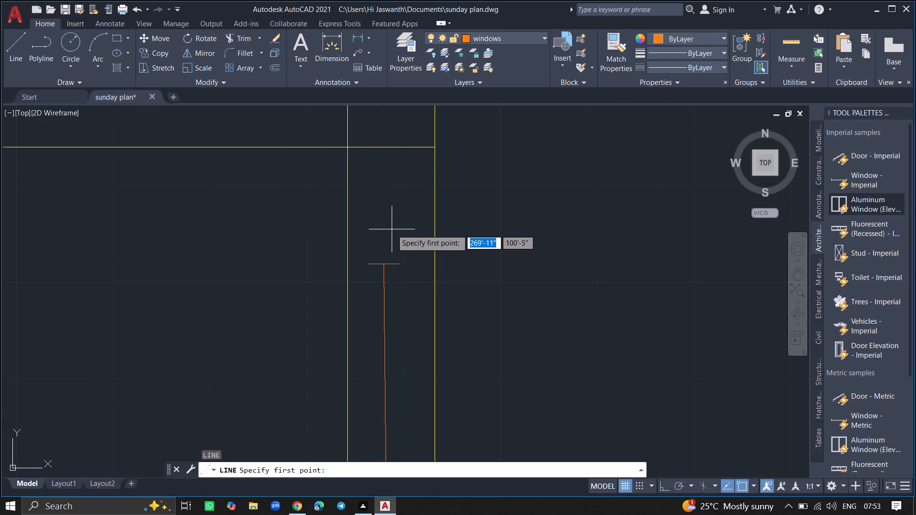
{"action": "left_click", "coordinate": [437, 247]}
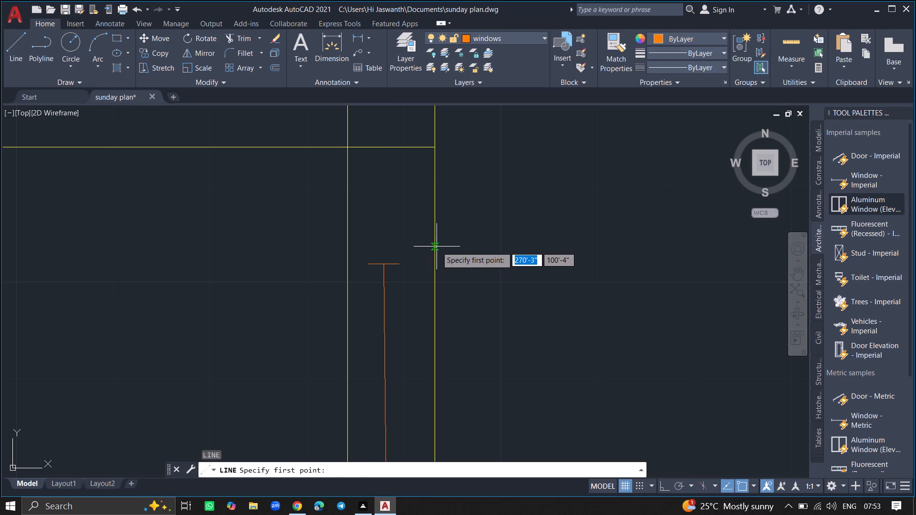
{"action": "left_click", "coordinate": [346, 248]}
{"action": "key", "text": "Return"}
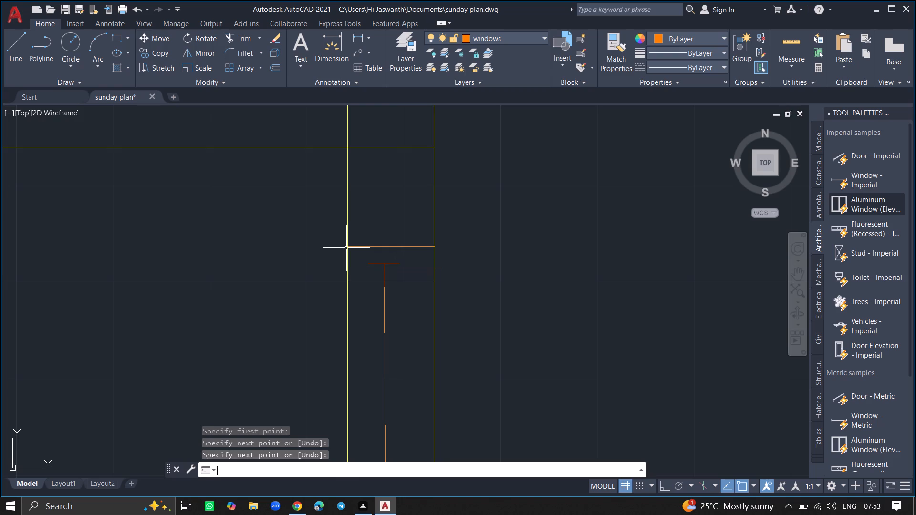
Create a new layer named cars and set its colour to index 130.
{"action": "scroll", "coordinate": [346, 248], "scroll_direction": "down", "scroll_amount": 4, "text": "ctrl"}
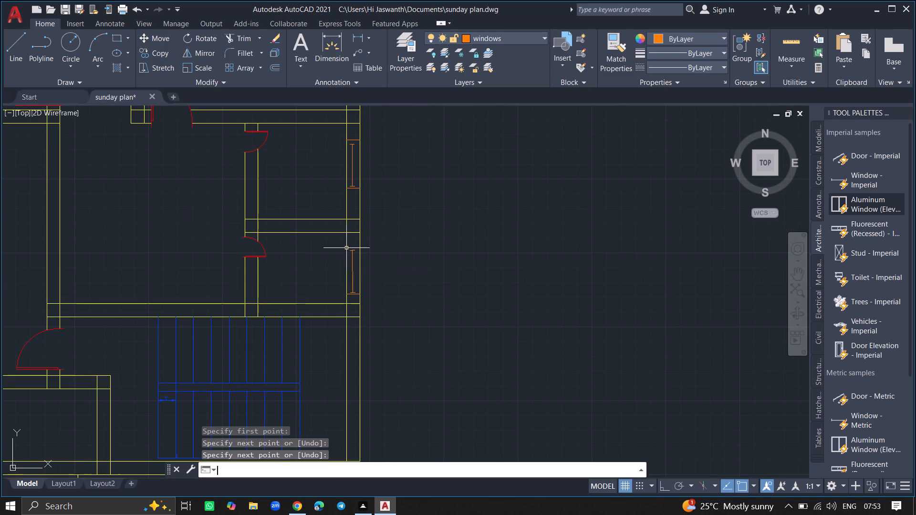
{"action": "scroll", "coordinate": [313, 280], "scroll_direction": "down", "scroll_amount": 2, "text": "ctrl"}
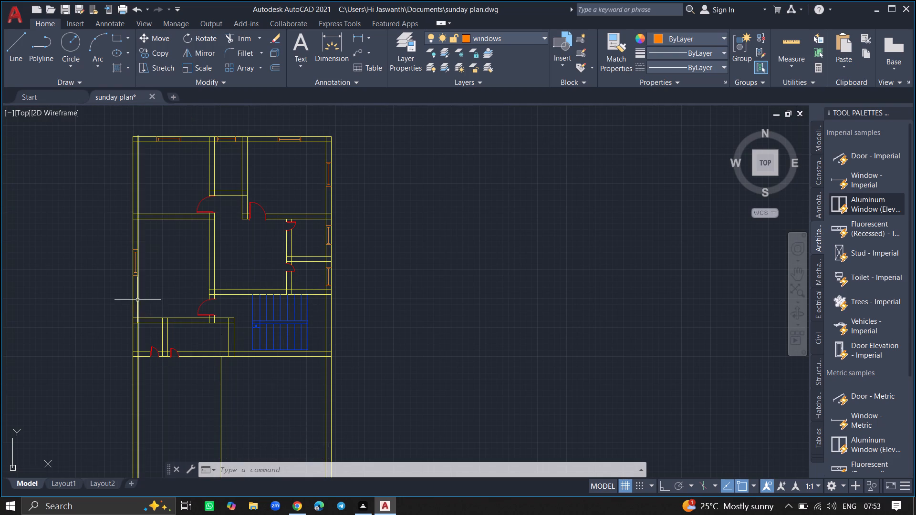
{"action": "scroll", "coordinate": [122, 313], "scroll_direction": "down", "scroll_amount": 2, "text": "ctrl"}
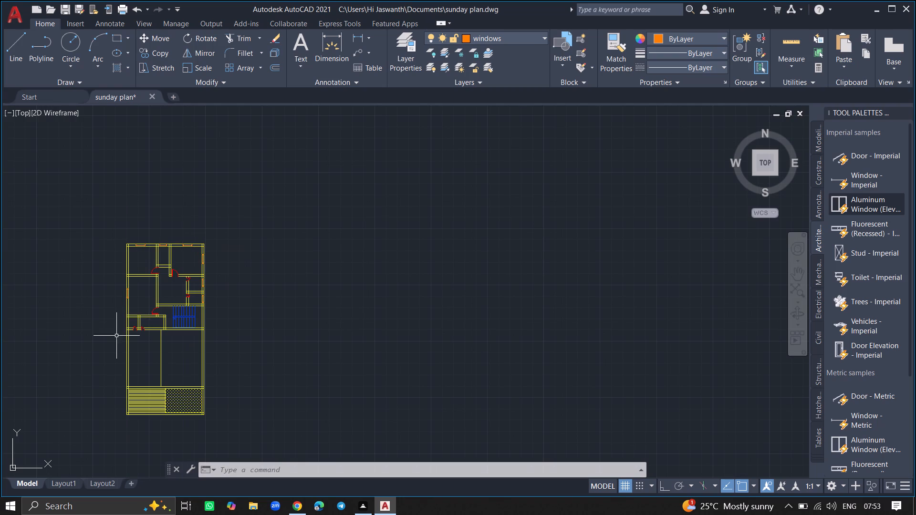
{"action": "scroll", "coordinate": [126, 266], "scroll_direction": "up", "scroll_amount": 1, "text": "ctrl"}
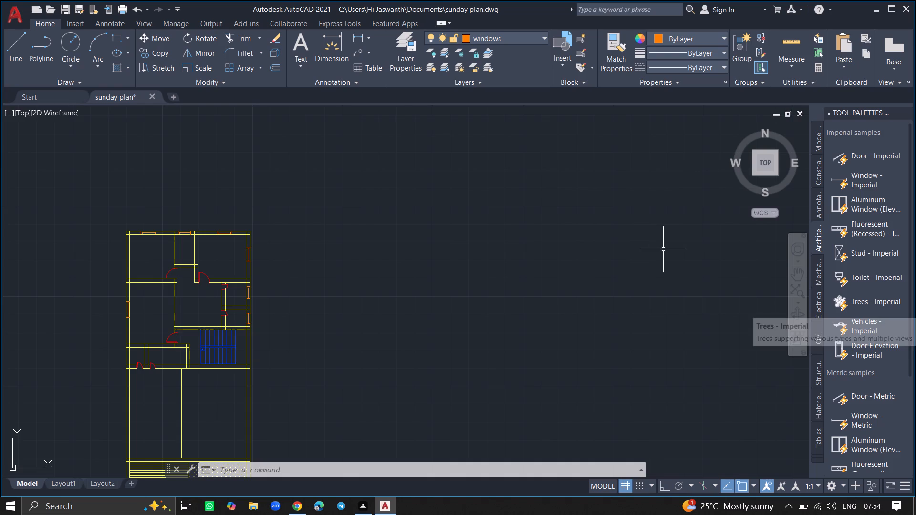
{"action": "left_click", "coordinate": [398, 64]}
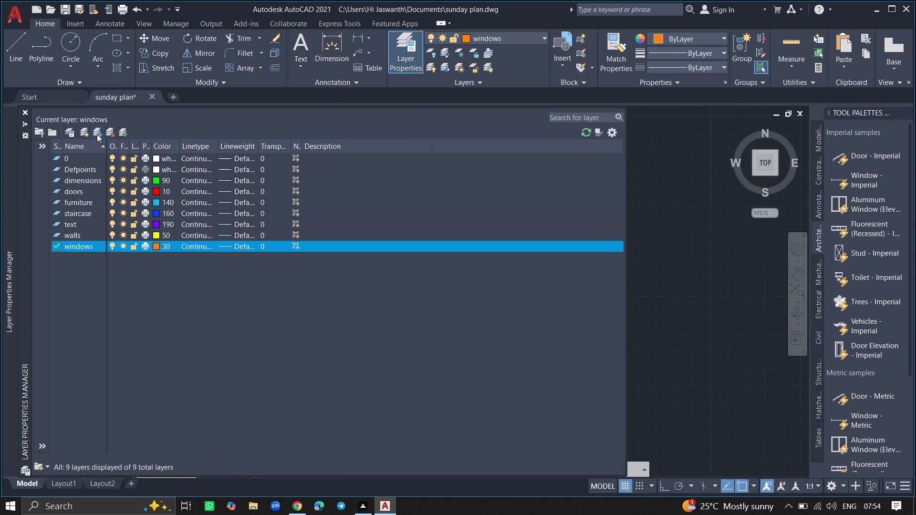
{"action": "left_click", "coordinate": [97, 134]}
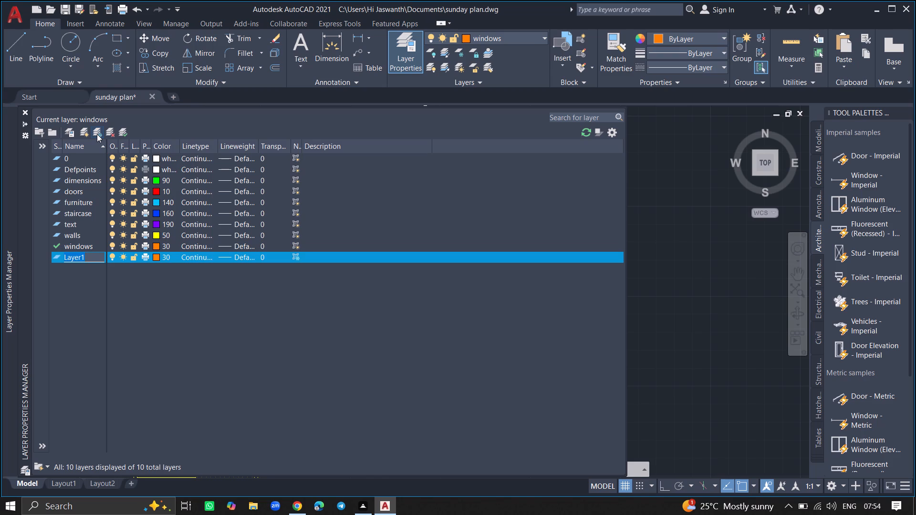
{"action": "left_click", "coordinate": [86, 252]}
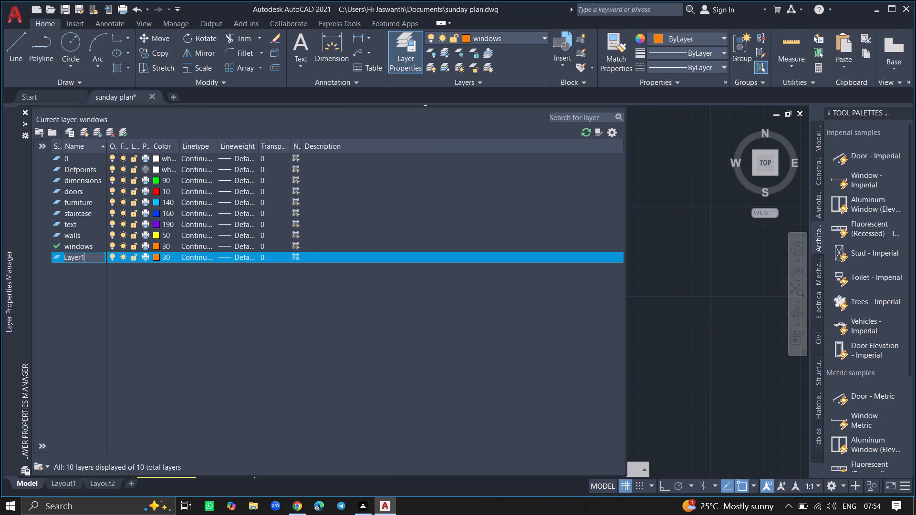
{"action": "key", "text": "BackSpace"}
{"action": "key", "text": "BackSpace"}
{"action": "key", "text": "BackSpace"}
{"action": "key", "text": "BackSpace"}
{"action": "key", "text": "BackSpace"}
{"action": "key", "text": "BackSpace"}
{"action": "key", "text": "BackSpace"}
{"action": "key", "text": "BackSpace"}
{"action": "key", "text": "BackSpace"}
{"action": "key", "text": "BackSpace"}
{"action": "key", "text": "BackSpace"}
{"action": "key", "text": "BackSpace"}
{"action": "key", "text": "BackSpace"}
{"action": "key", "text": "BackSpace"}
{"action": "key", "text": "c"}
{"action": "type", "text": "ars"}
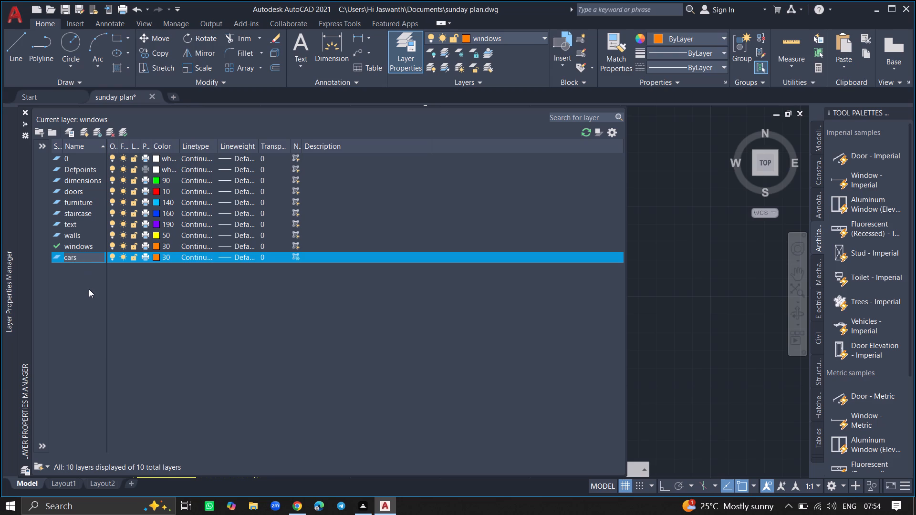
{"action": "left_click", "coordinate": [89, 289]}
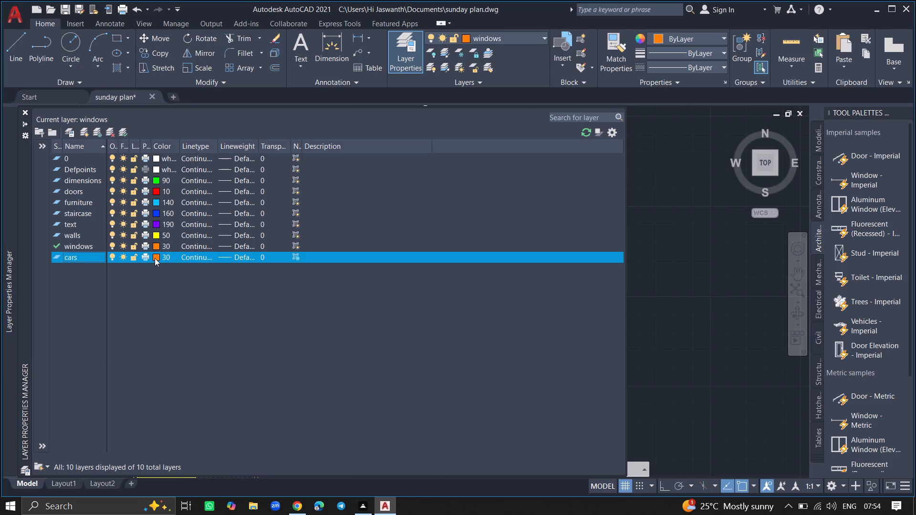
{"action": "left_click", "coordinate": [155, 258]}
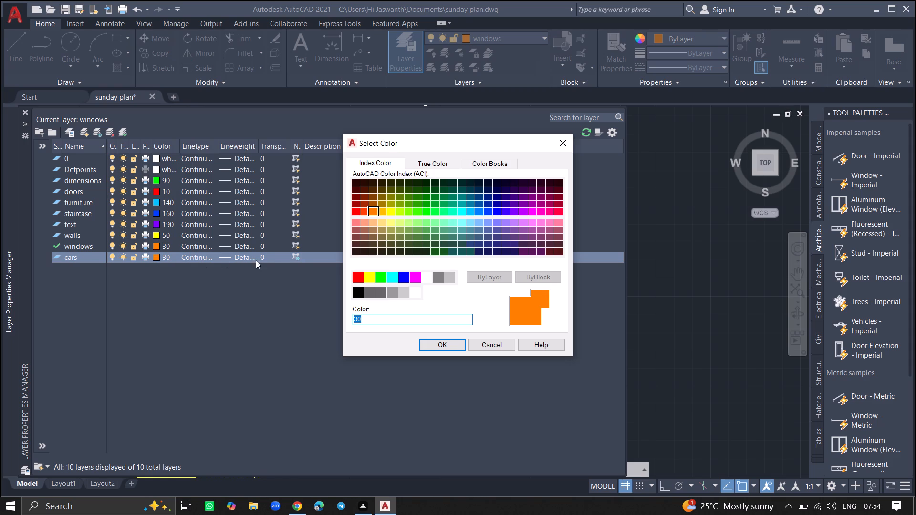
{"action": "left_click", "coordinate": [461, 213]}
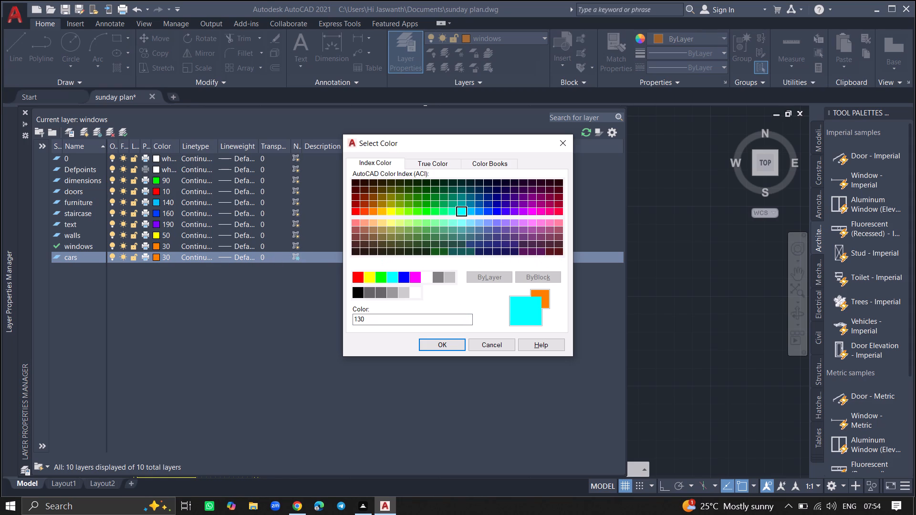
{"action": "left_click", "coordinate": [450, 342]}
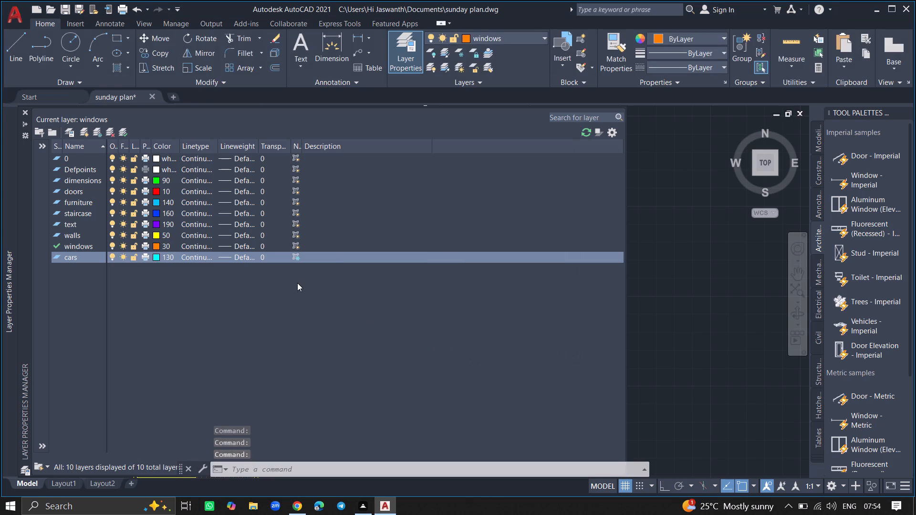
Make the cars layer current and close the layer manager.
{"action": "left_click", "coordinate": [296, 258]}
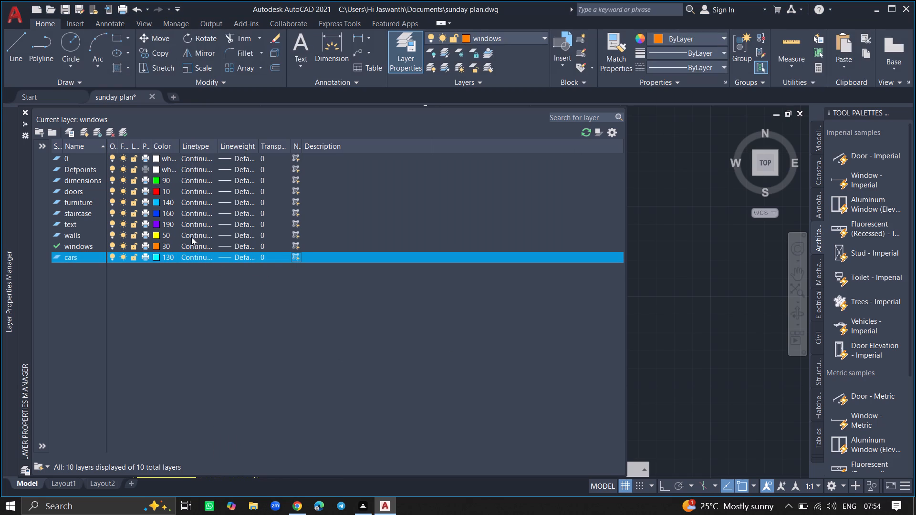
{"action": "double_click", "coordinate": [86, 258]}
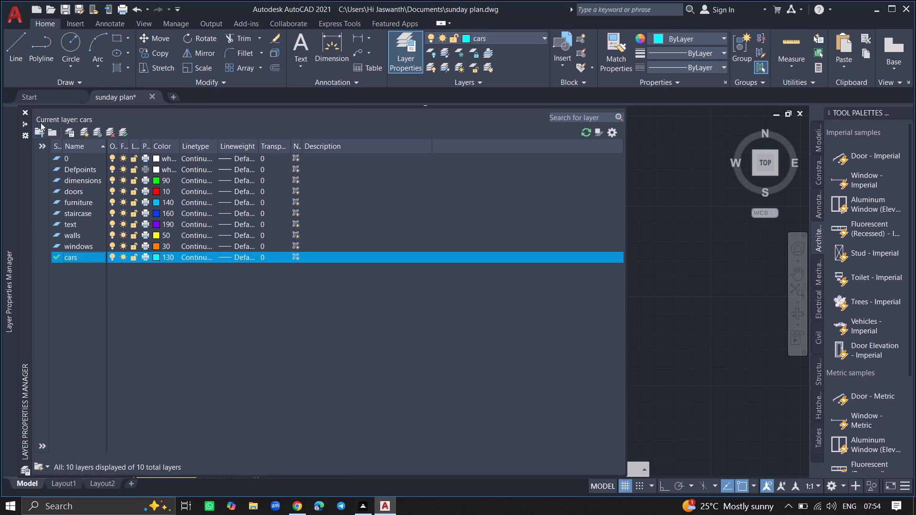
{"action": "left_click", "coordinate": [25, 109]}
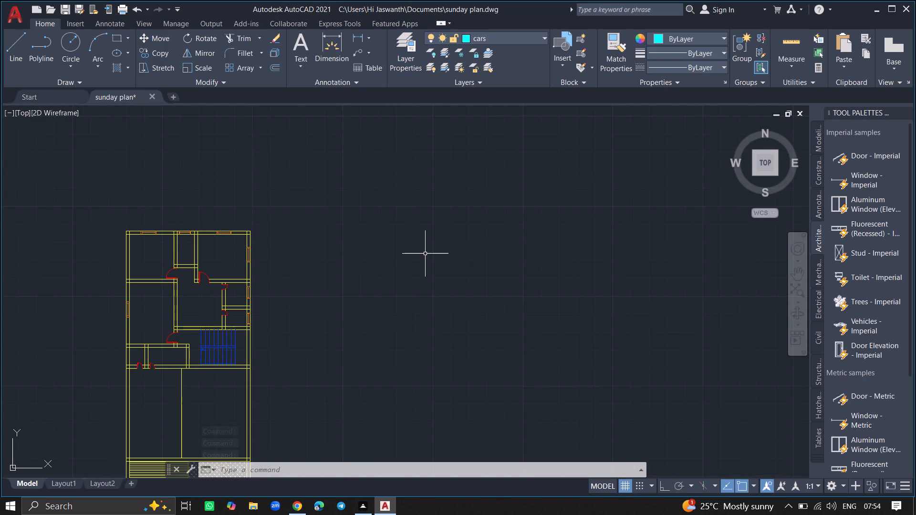
Insert the Vehicles - Imperial block just east of the floor plan.
{"action": "left_click", "coordinate": [857, 325]}
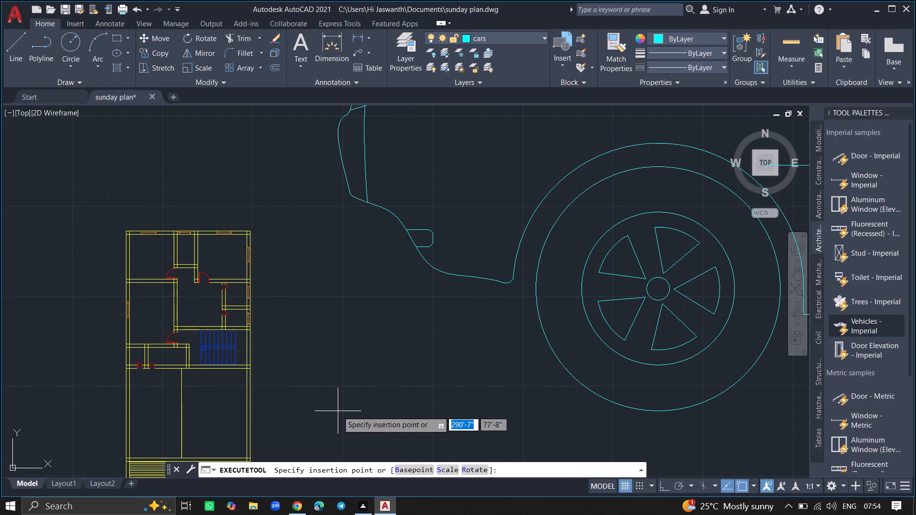
{"action": "scroll", "coordinate": [306, 415], "scroll_direction": "down", "scroll_amount": 3, "text": "ctrl"}
{"action": "left_click", "coordinate": [306, 413]}
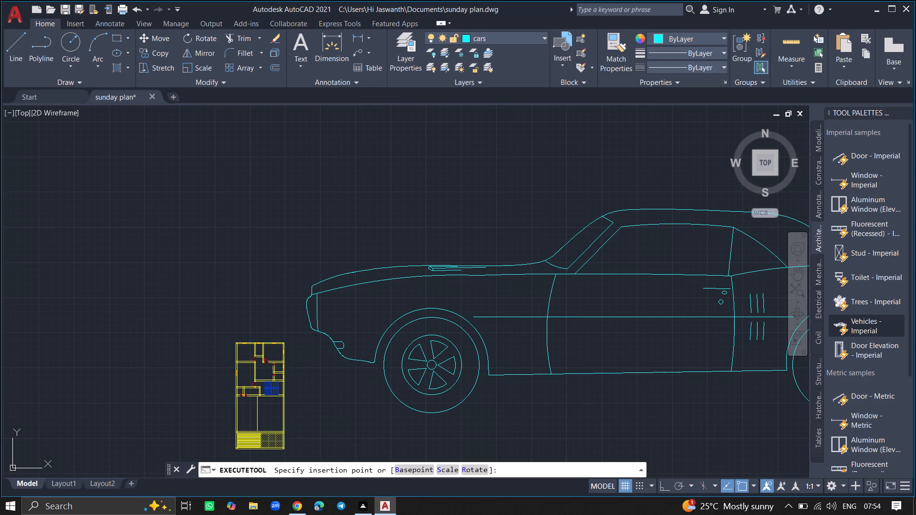
Switch the inserted vehicle block to its Sports Car (Top) view.
{"action": "left_click", "coordinate": [356, 361]}
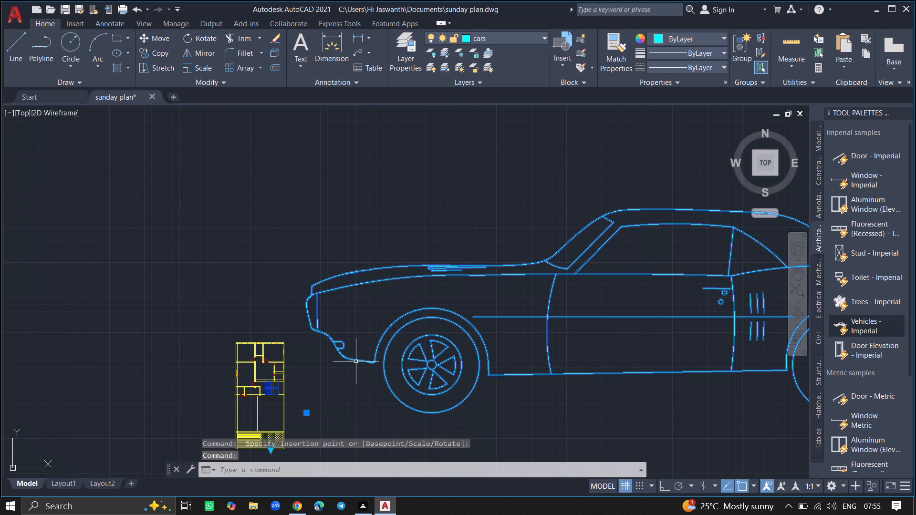
{"action": "scroll", "coordinate": [331, 382], "scroll_direction": "down", "scroll_amount": 1, "text": "ctrl"}
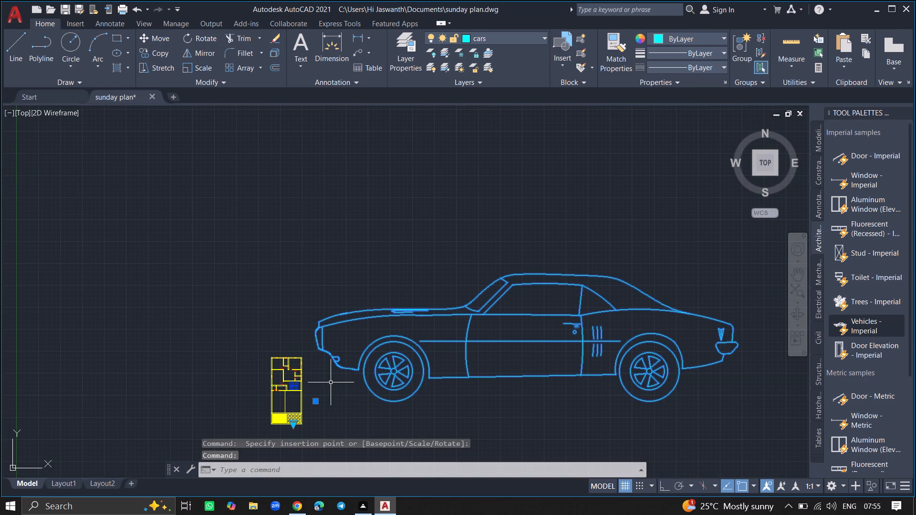
{"action": "left_click", "coordinate": [291, 423]}
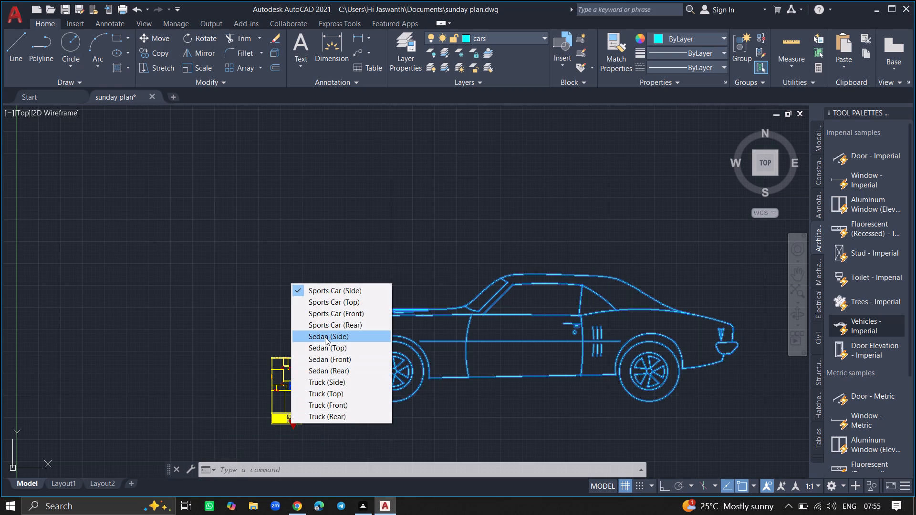
{"action": "left_click", "coordinate": [327, 305]}
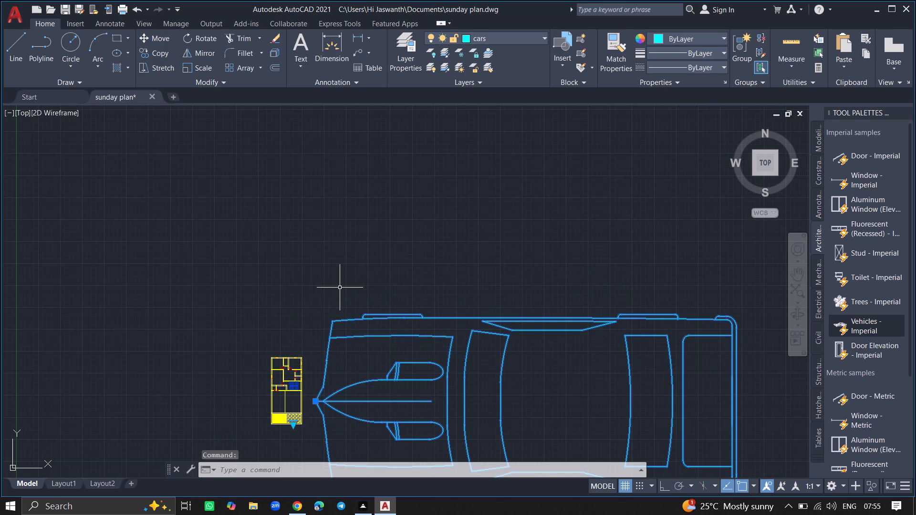
{"action": "key", "text": "Escape"}
Scale the top-view sports car down freehand until it is slightly longer than the floor plan's width.
{"action": "scroll", "coordinate": [340, 288], "scroll_direction": "down", "scroll_amount": 1, "text": "ctrl"}
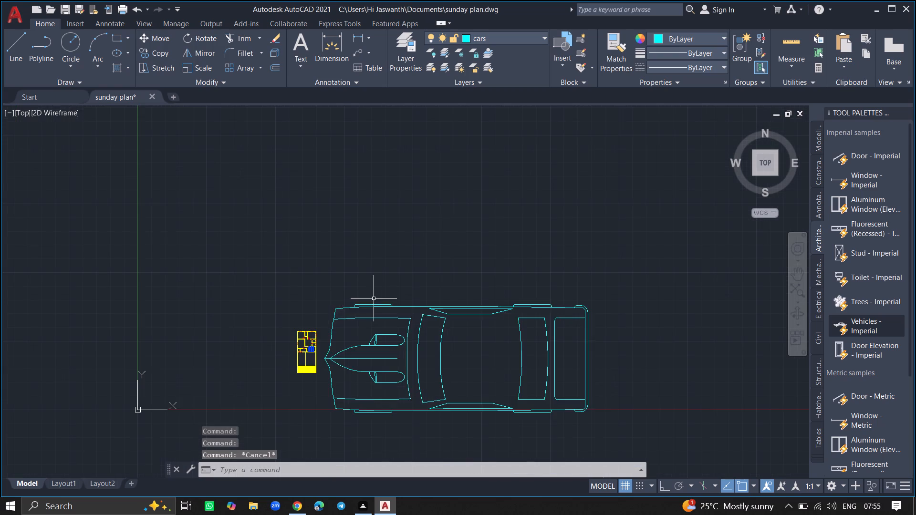
{"action": "left_click", "coordinate": [434, 317]}
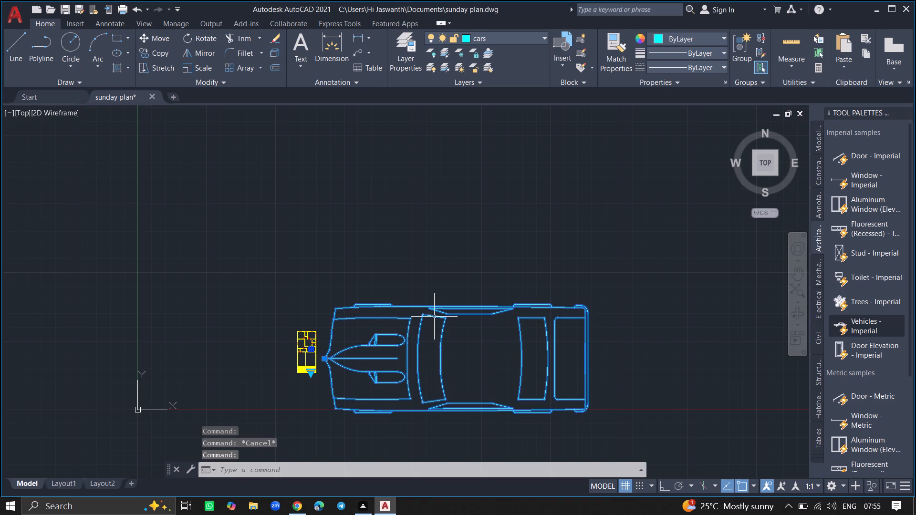
{"action": "type", "text": "sc"}
{"action": "key", "text": "Return"}
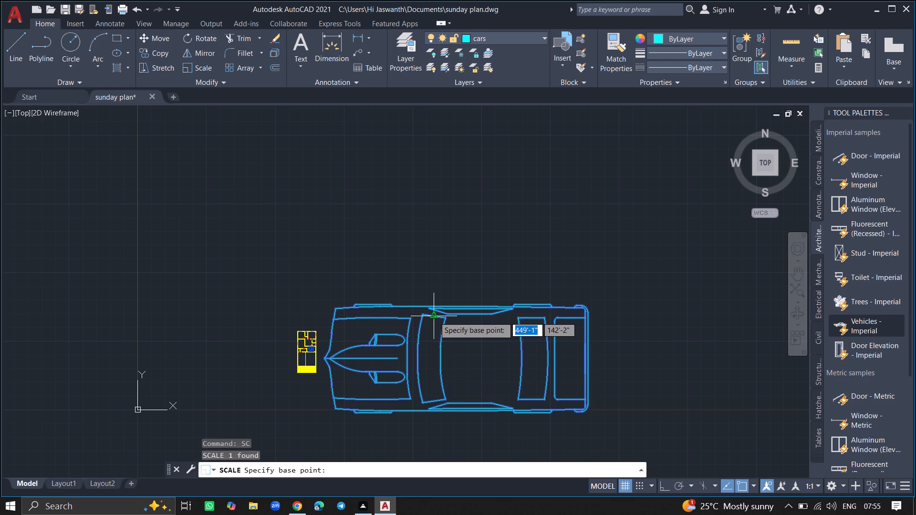
{"action": "left_click", "coordinate": [434, 317]}
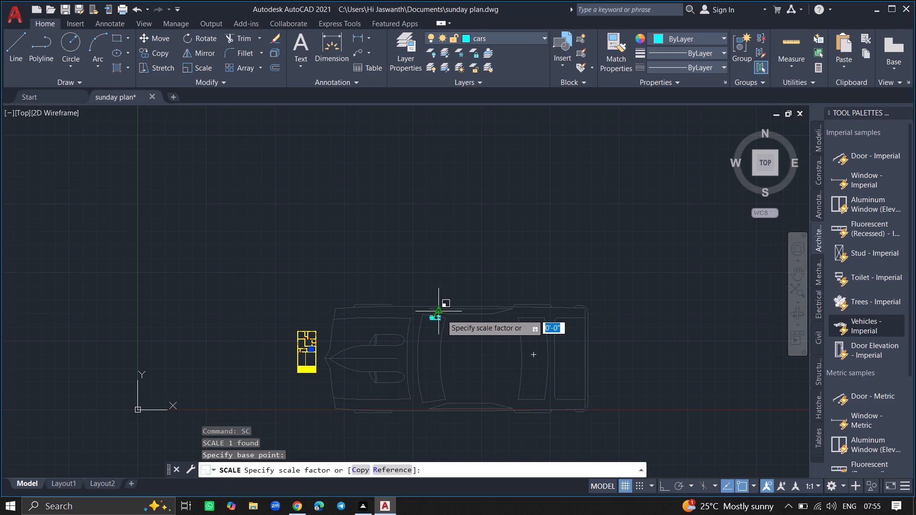
{"action": "left_click", "coordinate": [444, 314]}
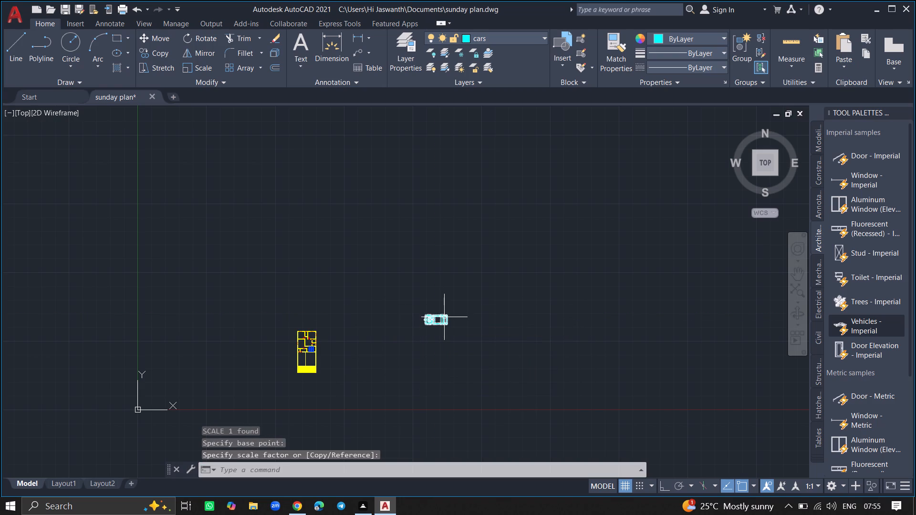
Rotate the scaled car by 90° so its front faces south.
{"action": "left_click", "coordinate": [444, 317]}
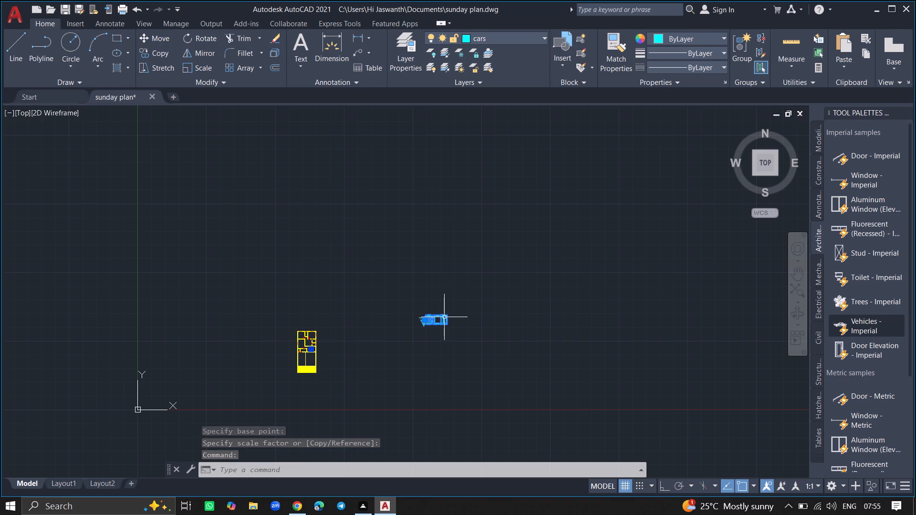
{"action": "type", "text": "ro"}
{"action": "key", "text": "Return"}
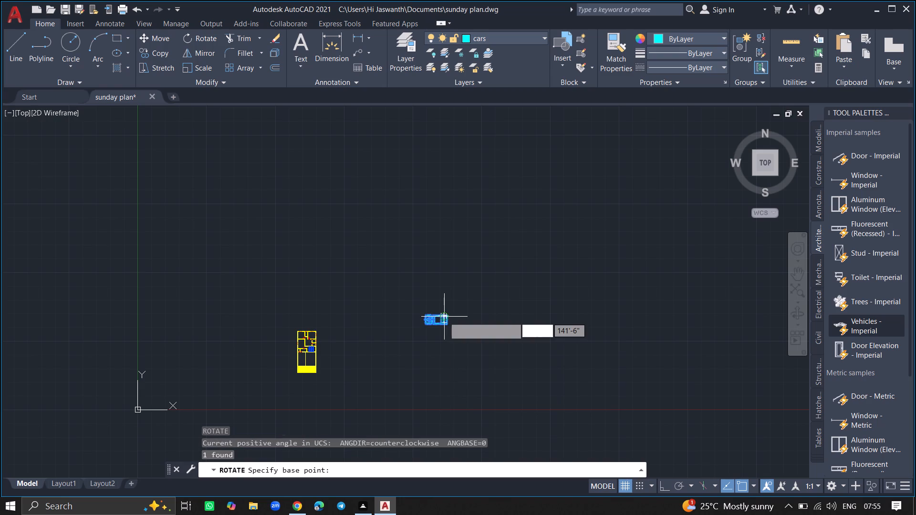
{"action": "left_click", "coordinate": [444, 317]}
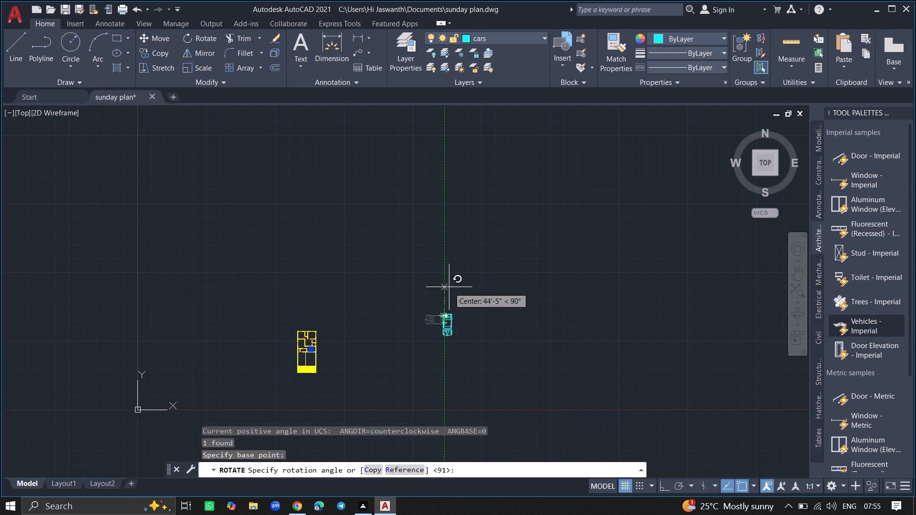
{"action": "left_click", "coordinate": [449, 287]}
Move the car into the floor plan's large southeast space, just south of the staircase.
{"action": "left_click", "coordinate": [447, 317]}
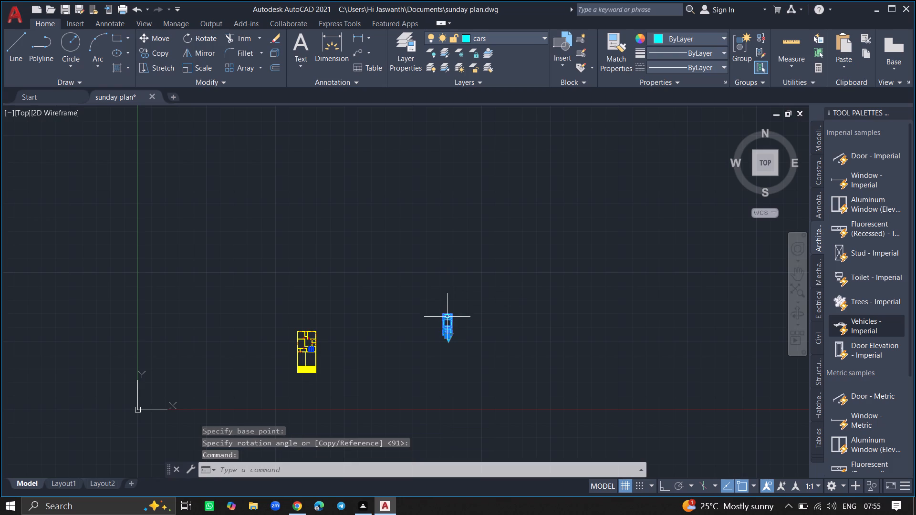
{"action": "type", "text": "mo"}
{"action": "type", "text": "ve"}
{"action": "key", "text": "Return"}
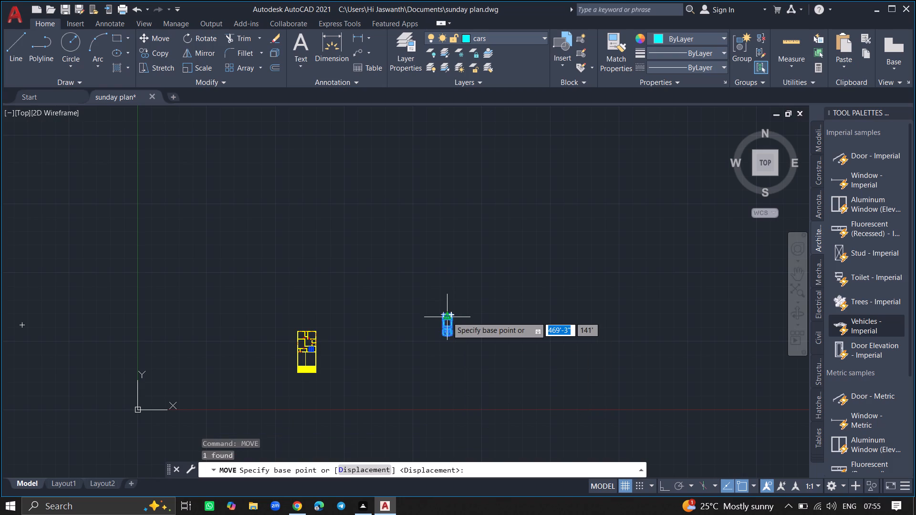
{"action": "left_click", "coordinate": [447, 317]}
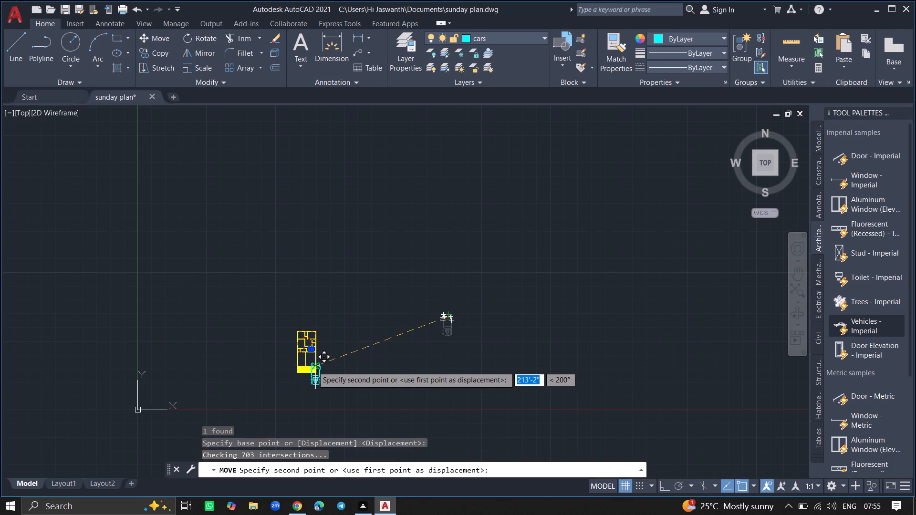
{"action": "scroll", "coordinate": [312, 366], "scroll_direction": "up", "scroll_amount": 5, "text": "ctrl"}
{"action": "scroll", "coordinate": [296, 326], "scroll_direction": "up", "scroll_amount": 4, "text": "ctrl"}
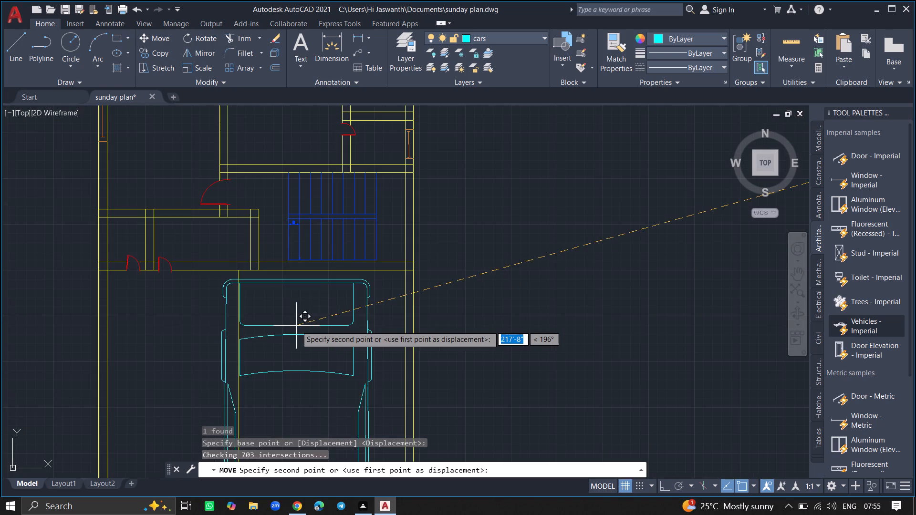
{"action": "left_click", "coordinate": [329, 332]}
Scale the car down again freehand so it fits well inside the space south of the staircase.
{"action": "left_click", "coordinate": [329, 332]}
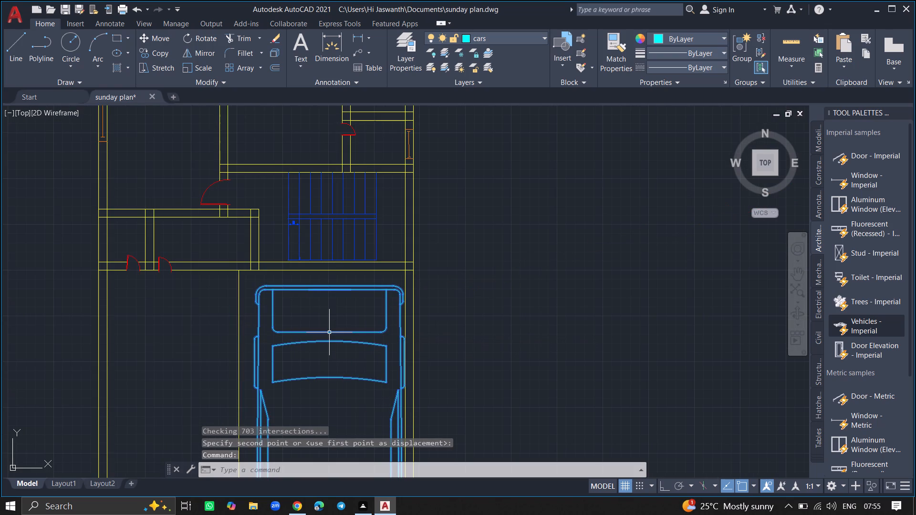
{"action": "type", "text": "sc"}
{"action": "key", "text": "Return"}
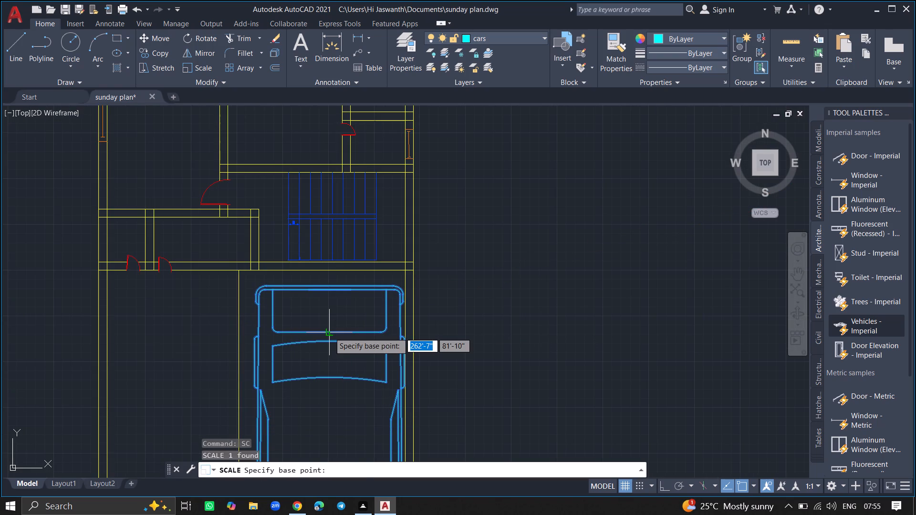
{"action": "left_click", "coordinate": [329, 332]}
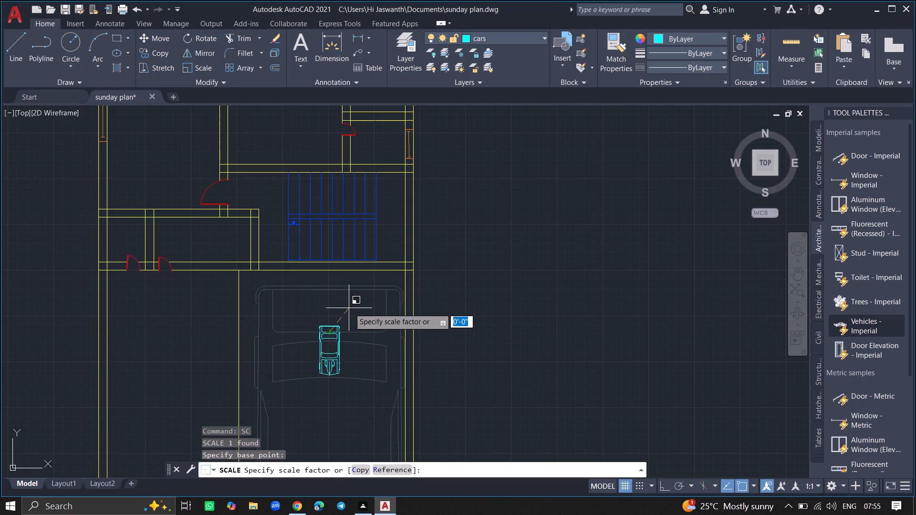
{"action": "left_click", "coordinate": [360, 303]}
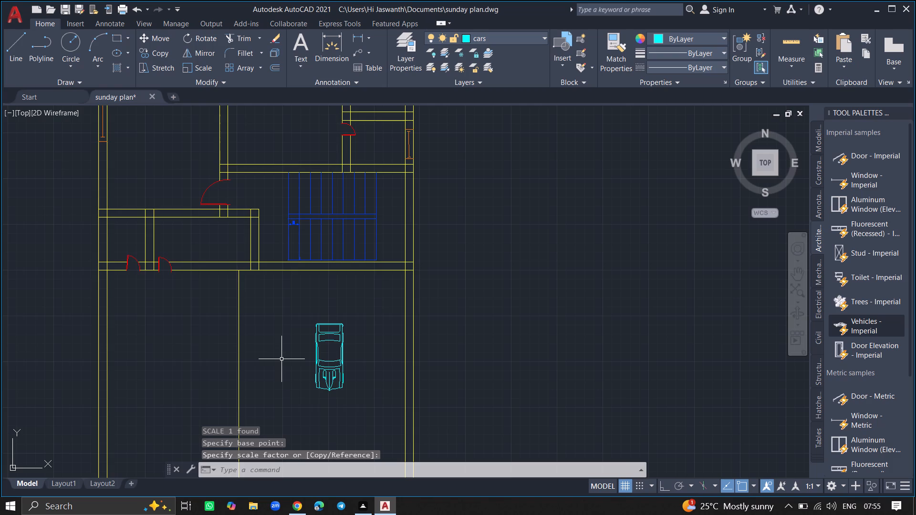
Move the car slightly northeast within the space, closer to the outer east wall.
{"action": "scroll", "coordinate": [281, 359], "scroll_direction": "down", "scroll_amount": 1, "text": "ctrl"}
{"action": "left_click", "coordinate": [304, 372]}
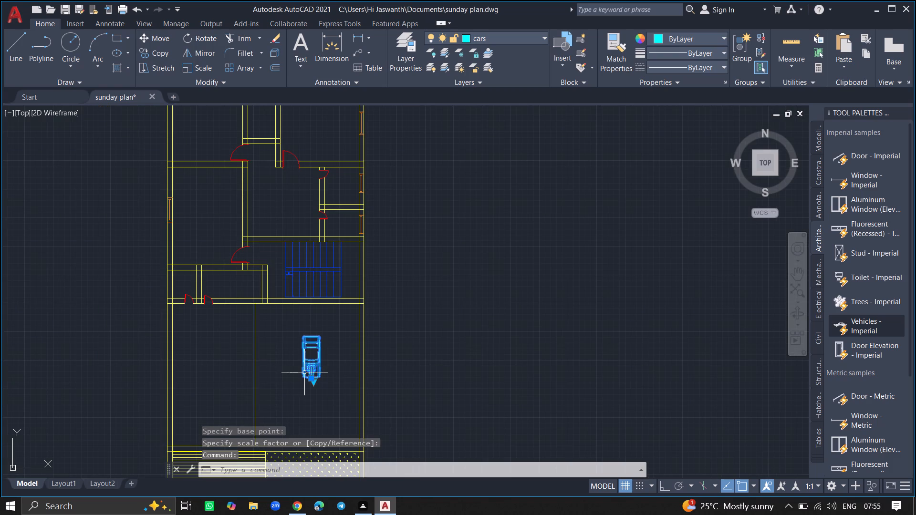
{"action": "type", "text": "mo"}
{"action": "type", "text": "ve"}
{"action": "key", "text": "Return"}
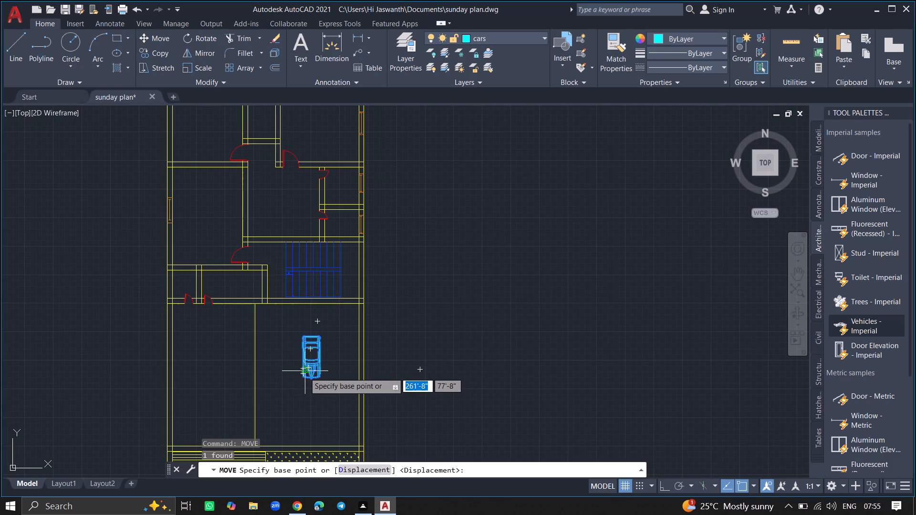
{"action": "left_click", "coordinate": [304, 372]}
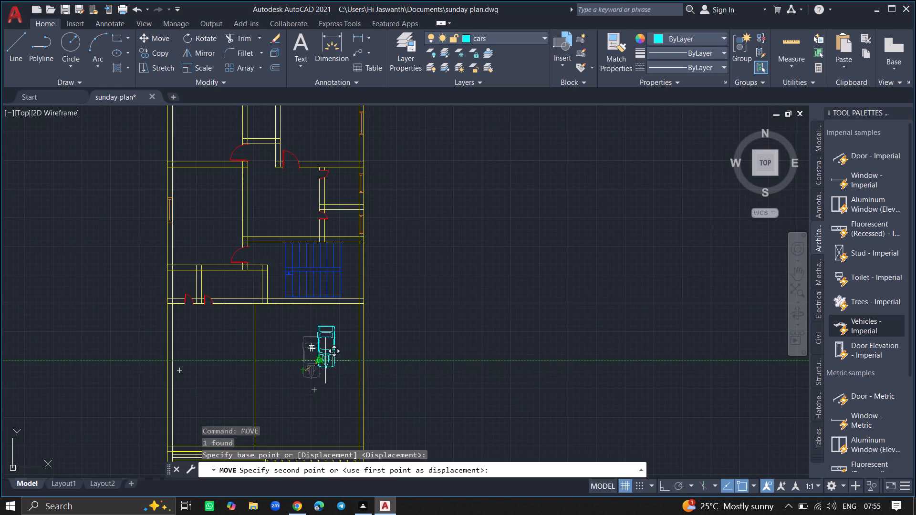
{"action": "left_click", "coordinate": [329, 360]}
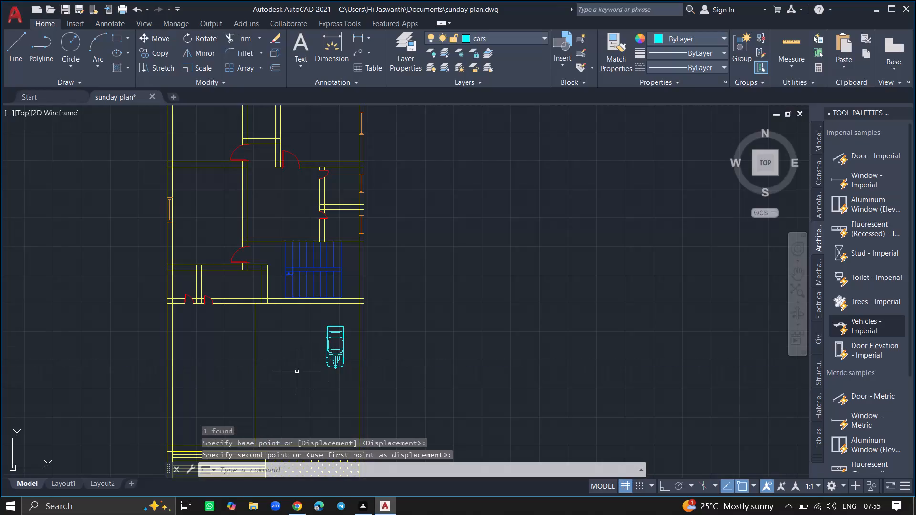
Move the car about 10' south, close to the south wall of the same space.
{"action": "scroll", "coordinate": [296, 371], "scroll_direction": "down", "scroll_amount": 2, "text": "ctrl"}
{"action": "left_click", "coordinate": [311, 364]}
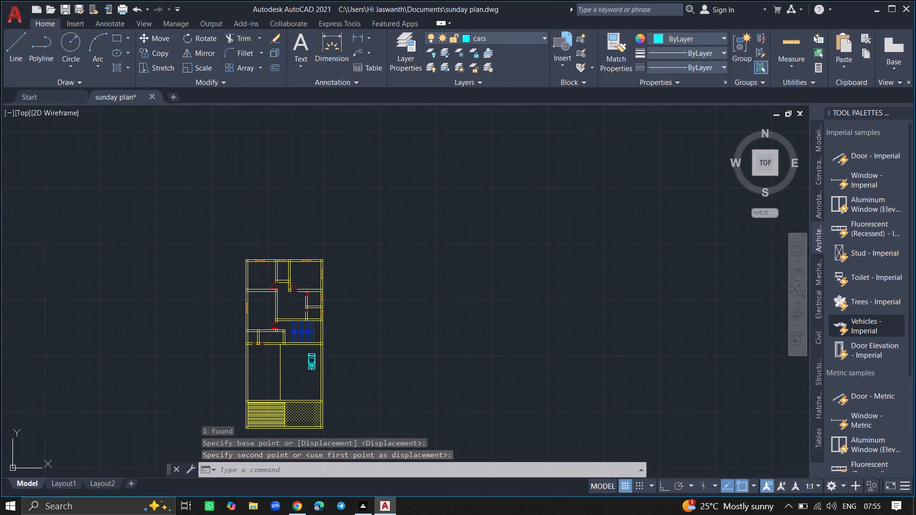
{"action": "type", "text": "mo"}
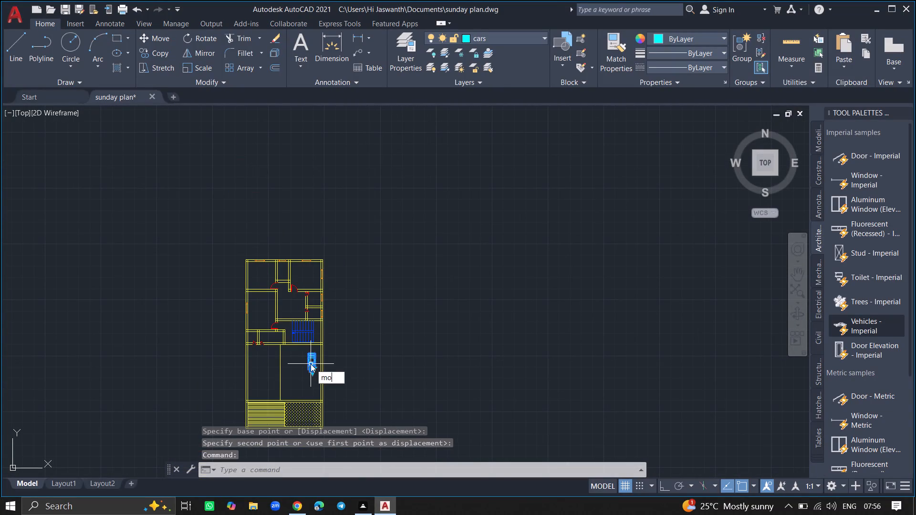
{"action": "type", "text": "ve"}
{"action": "key", "text": "Return"}
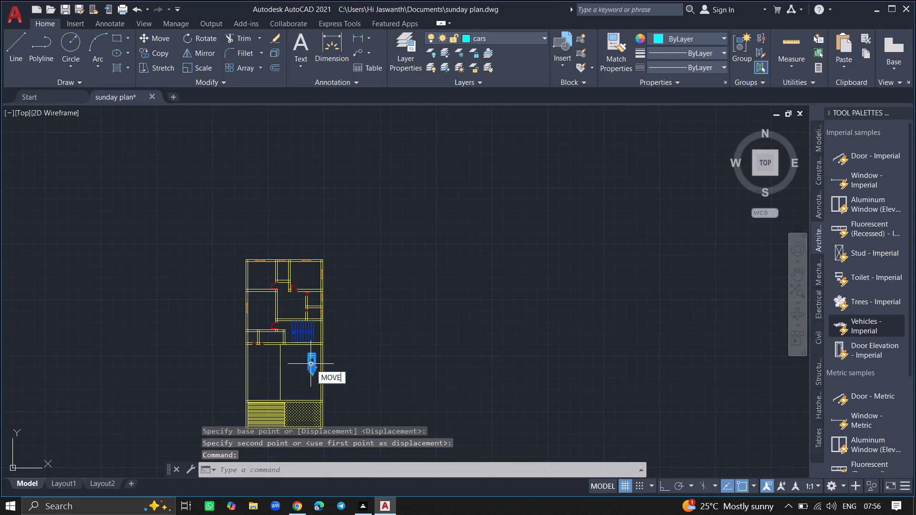
{"action": "scroll", "coordinate": [311, 364], "scroll_direction": "up", "scroll_amount": 2, "text": "ctrl"}
{"action": "left_click", "coordinate": [311, 364]}
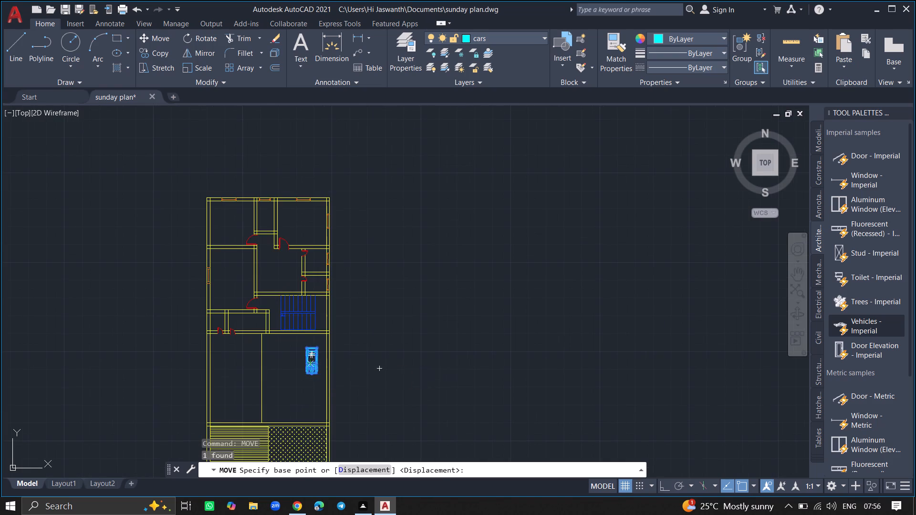
{"action": "left_click", "coordinate": [309, 407]}
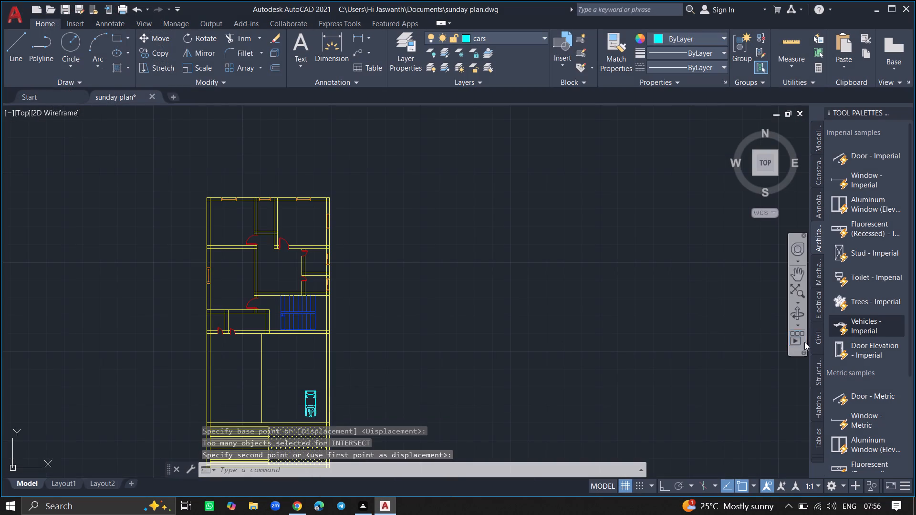
Insert a second Vehicles - Imperial block just east of the floor plan.
{"action": "left_click", "coordinate": [843, 324]}
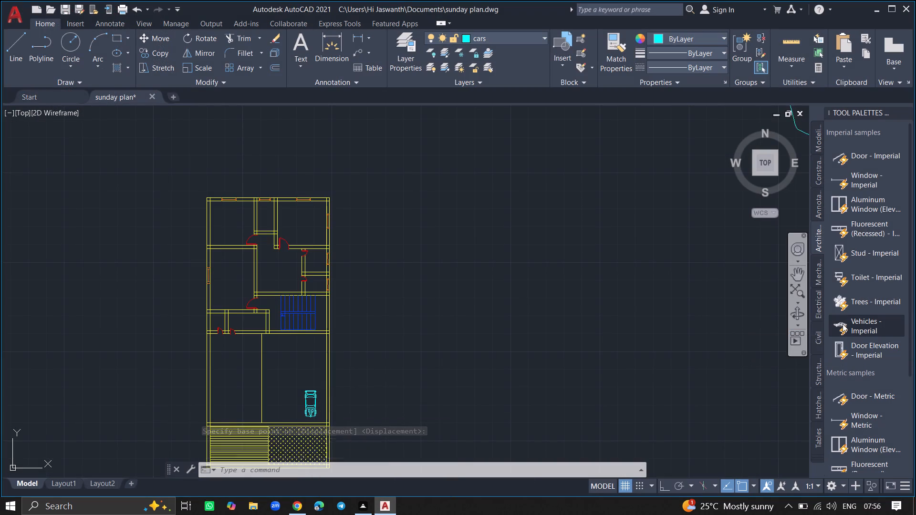
{"action": "scroll", "coordinate": [527, 367], "scroll_direction": "down", "scroll_amount": 4, "text": "ctrl"}
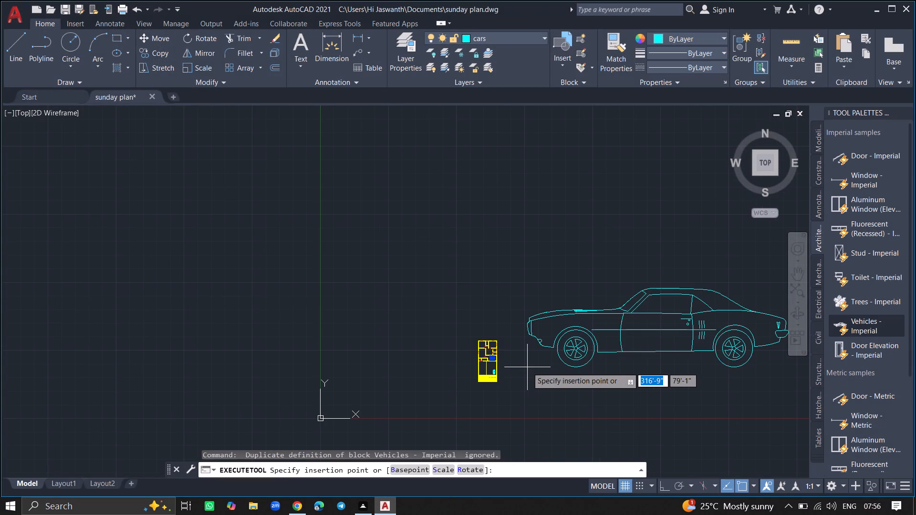
{"action": "left_click", "coordinate": [530, 359]}
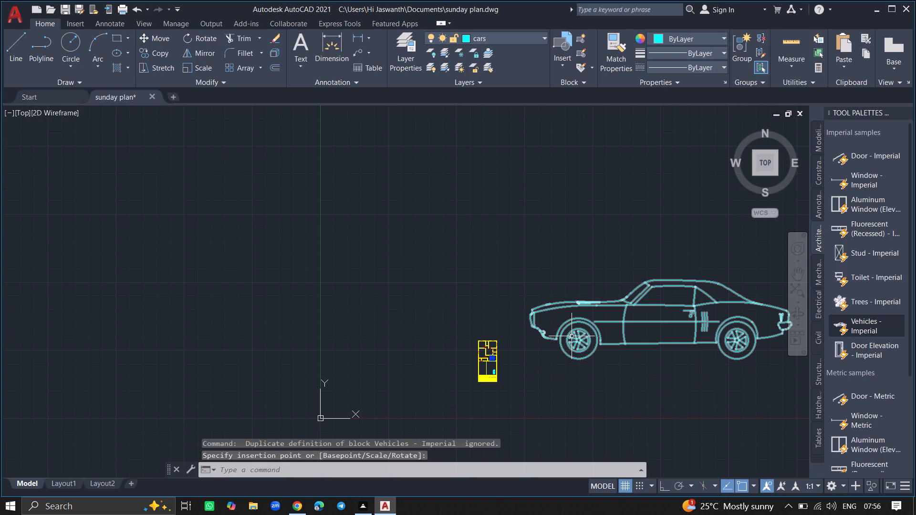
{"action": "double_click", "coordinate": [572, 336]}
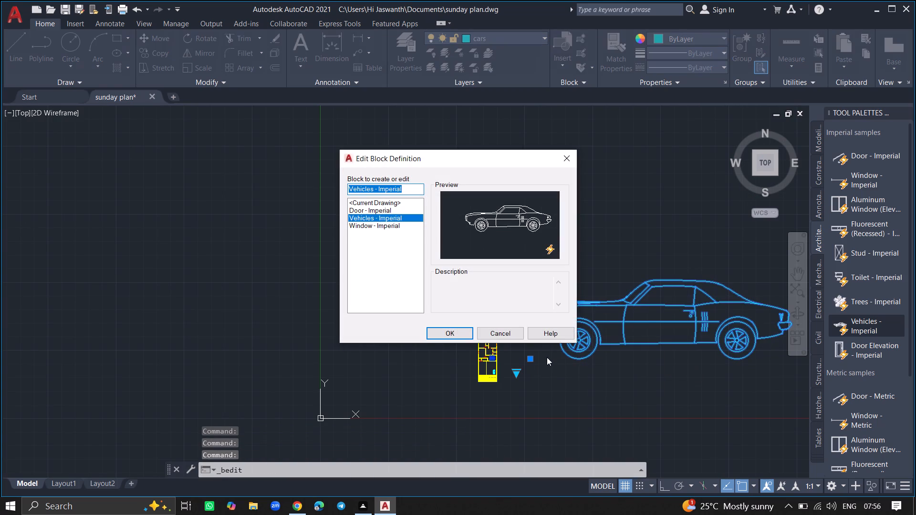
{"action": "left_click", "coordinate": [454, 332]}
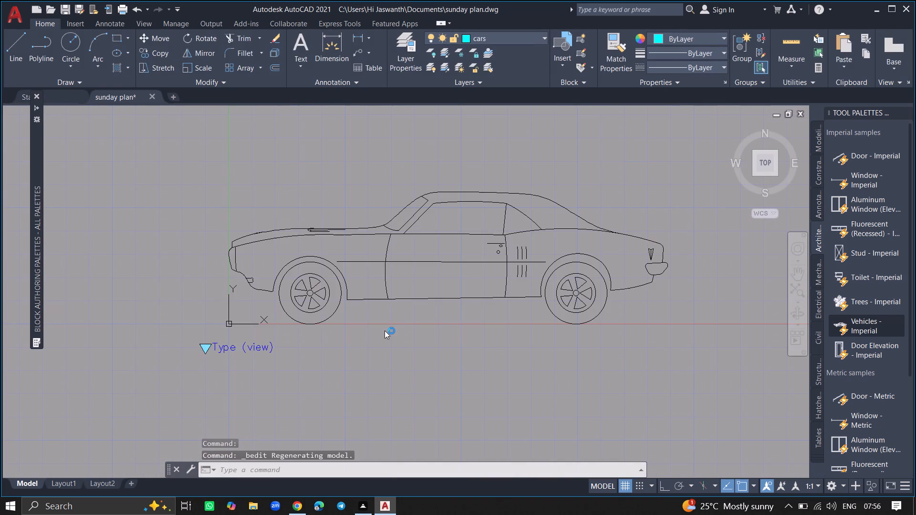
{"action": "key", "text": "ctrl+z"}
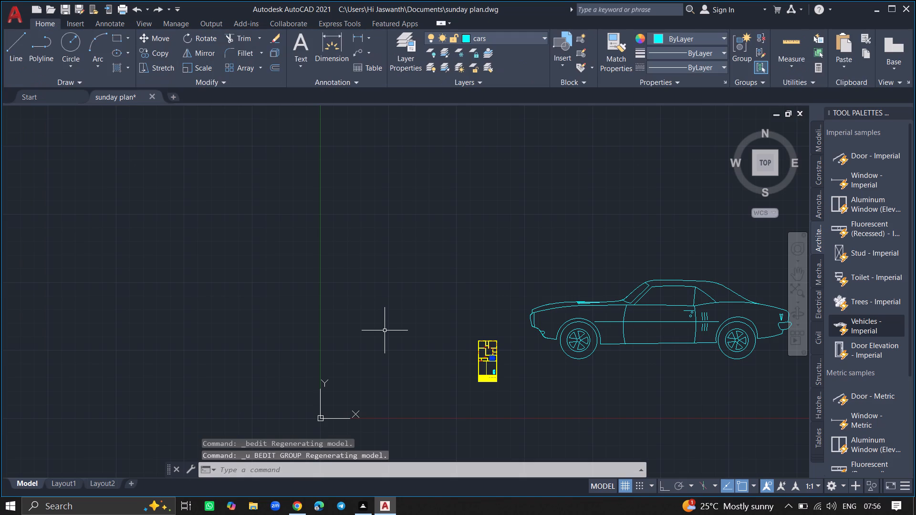
Save the sunday plan drawing.
{"action": "key", "text": "ctrl+s"}
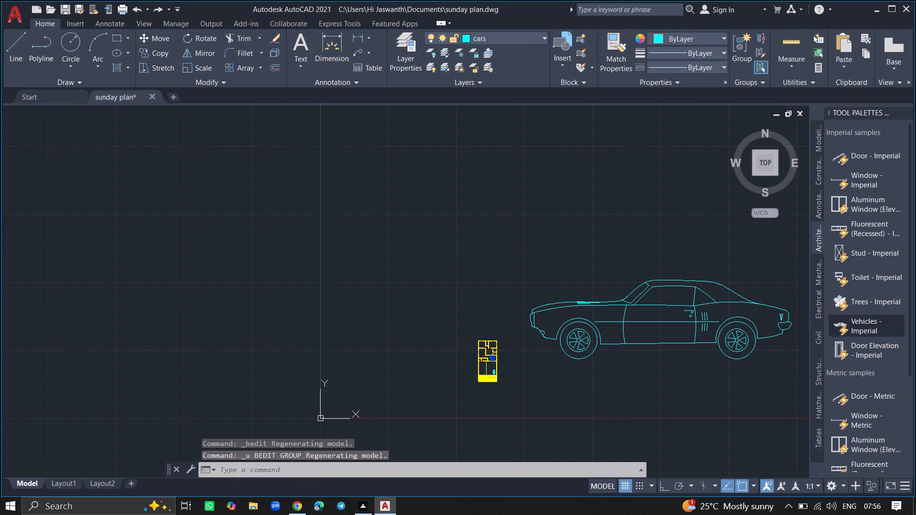
{"action": "key", "text": "ctrl+s"}
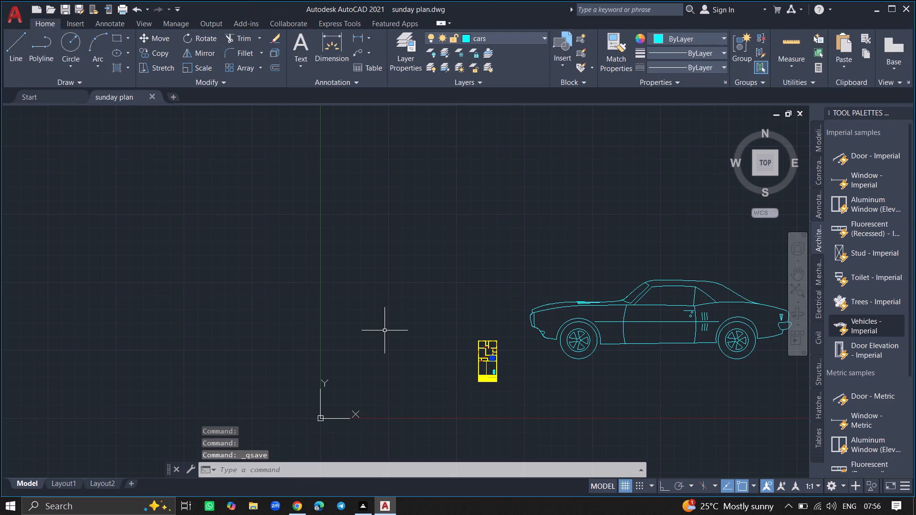
{"action": "key", "text": "ctrl+s"}
Switch the vehicle block east of the floor plan to the Sedan (Top) view.
{"action": "left_click", "coordinate": [540, 331]}
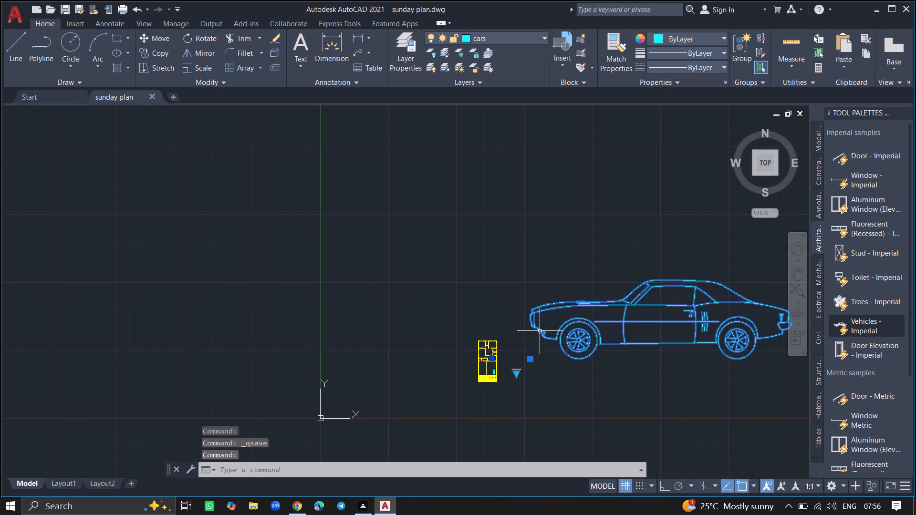
{"action": "left_click", "coordinate": [518, 375]}
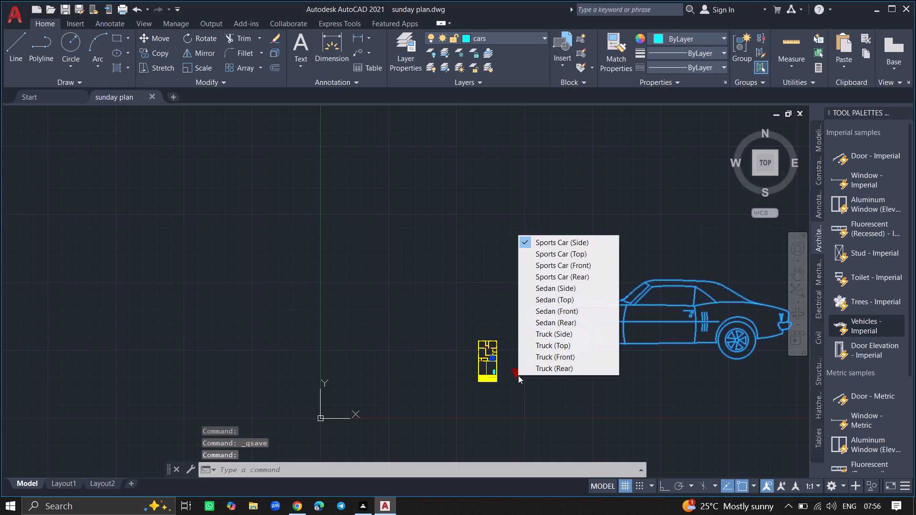
{"action": "left_click", "coordinate": [552, 302]}
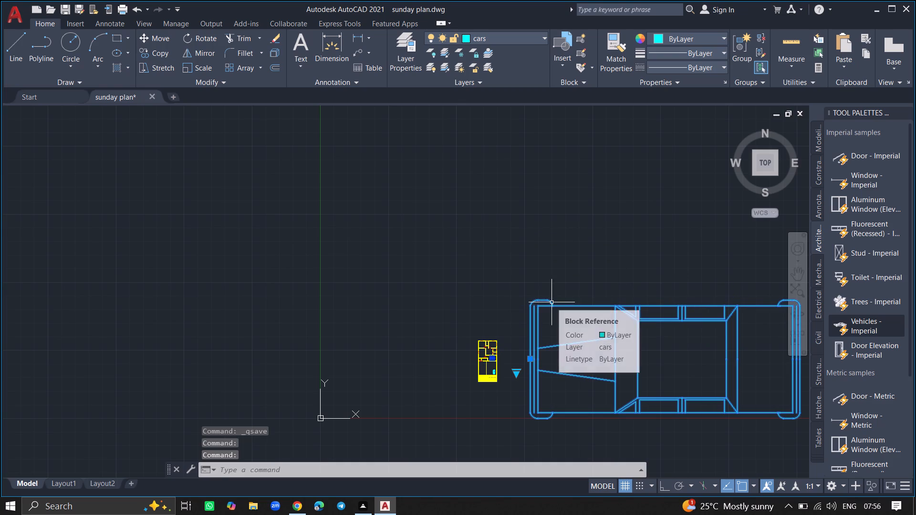
{"action": "key", "text": "Escape"}
Scale the sedan block down freehand about its northwest corner until its length roughly matches the floor plan's width.
{"action": "left_click", "coordinate": [552, 302]}
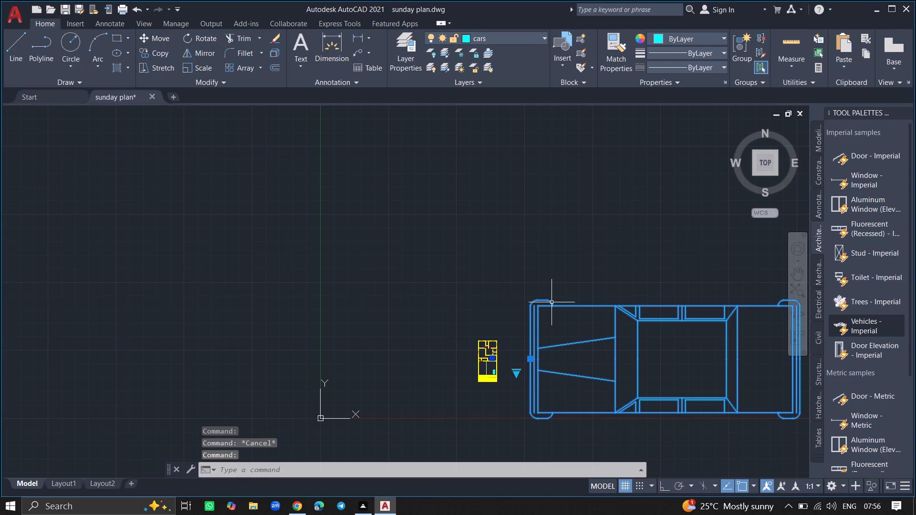
{"action": "type", "text": "sc"}
{"action": "key", "text": "Return"}
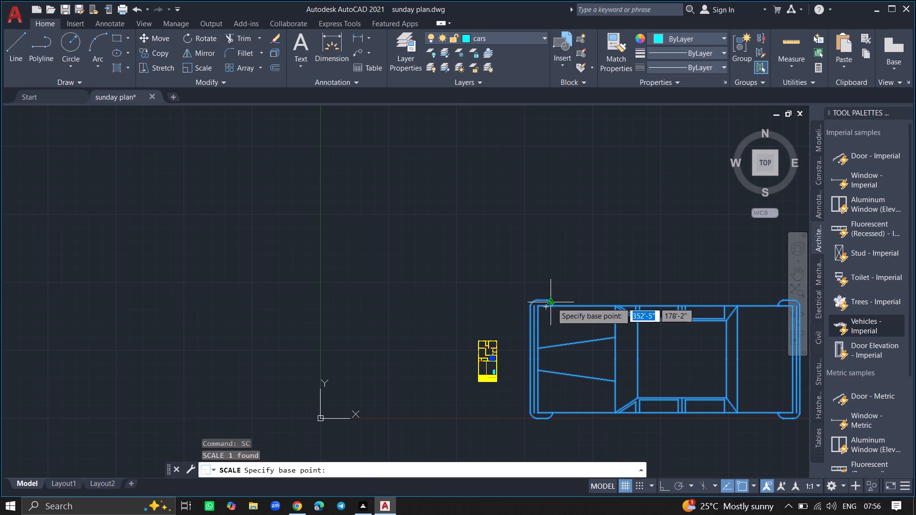
{"action": "left_click", "coordinate": [552, 302]}
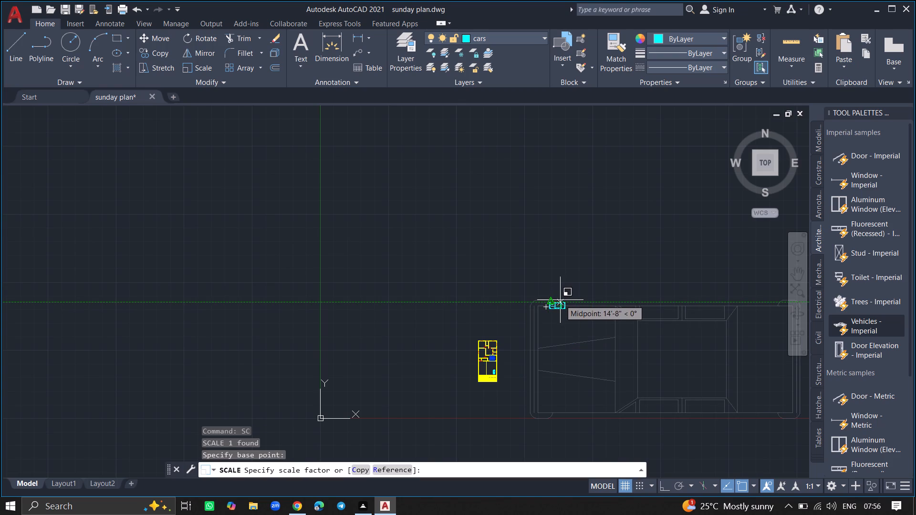
{"action": "left_click", "coordinate": [560, 300]}
Rotate the sedan 90° counterclockwise so that its hood faces south.
{"action": "left_click", "coordinate": [559, 303]}
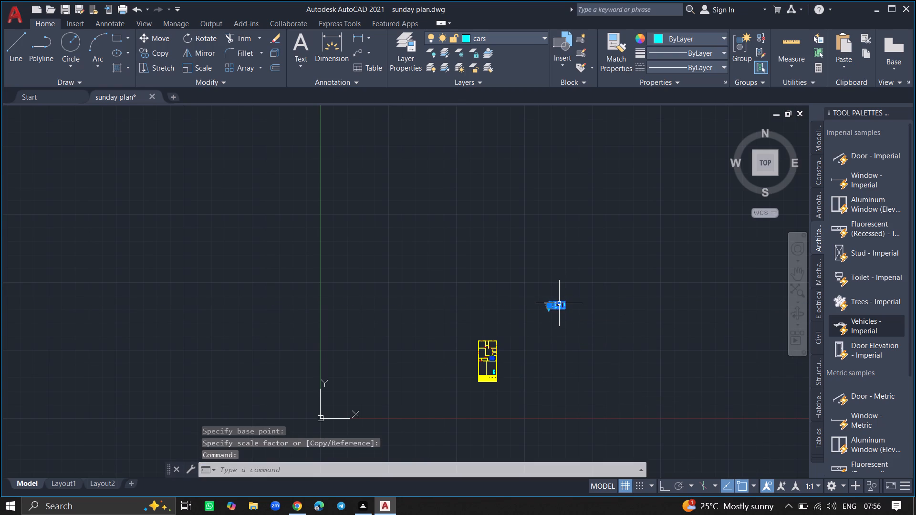
{"action": "scroll", "coordinate": [559, 303], "scroll_direction": "up", "scroll_amount": 4, "text": "ctrl"}
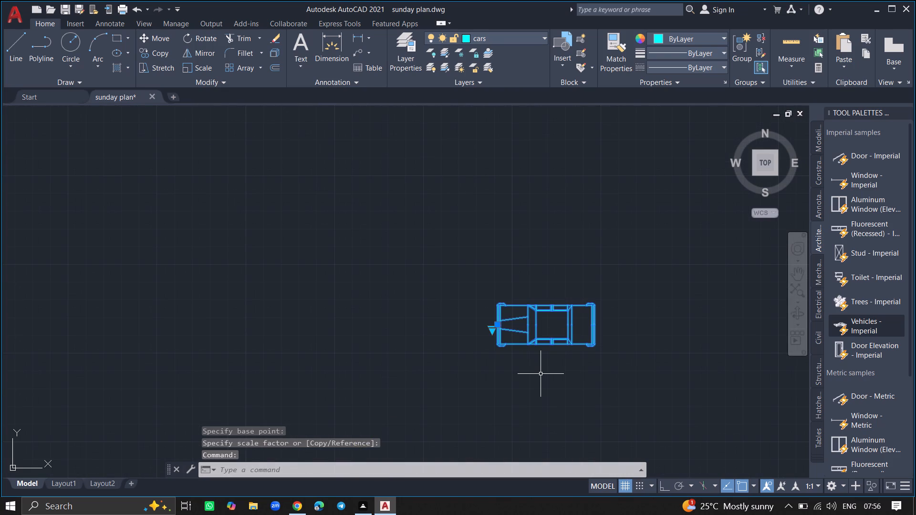
{"action": "type", "text": "ro"}
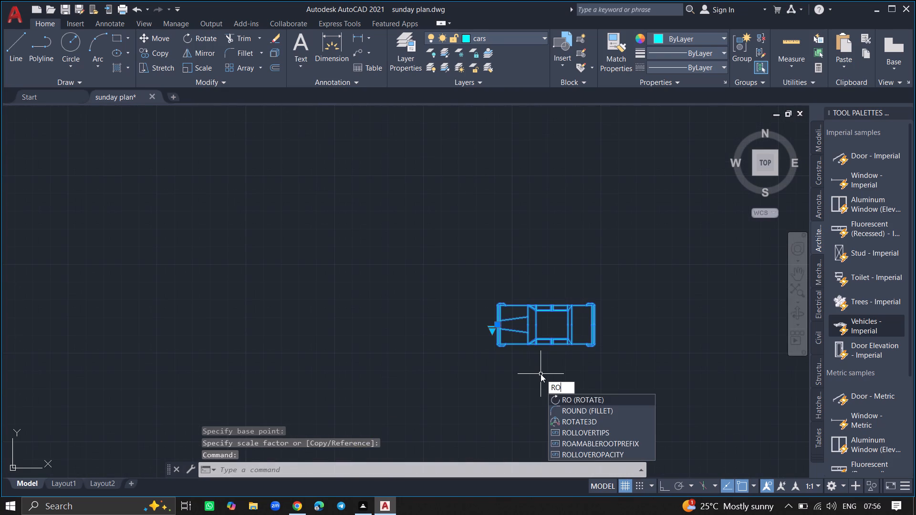
{"action": "key", "text": "Return"}
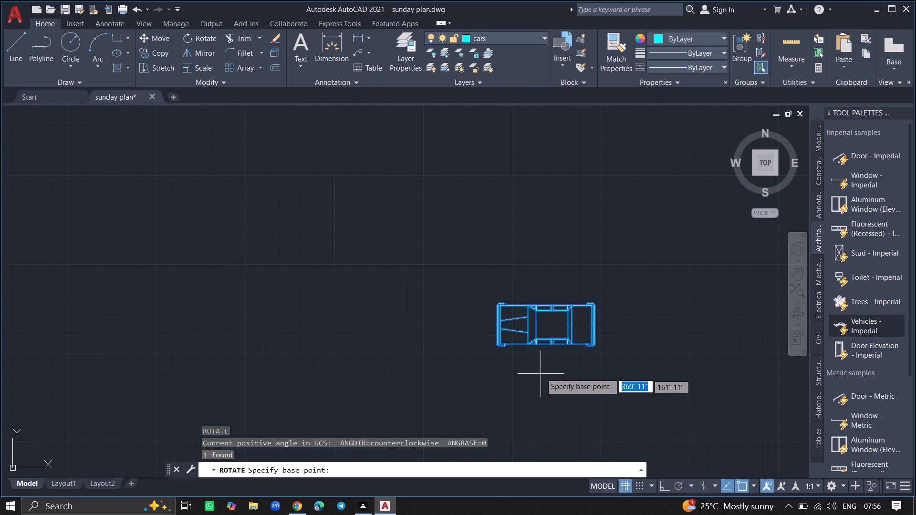
{"action": "left_click", "coordinate": [529, 318]}
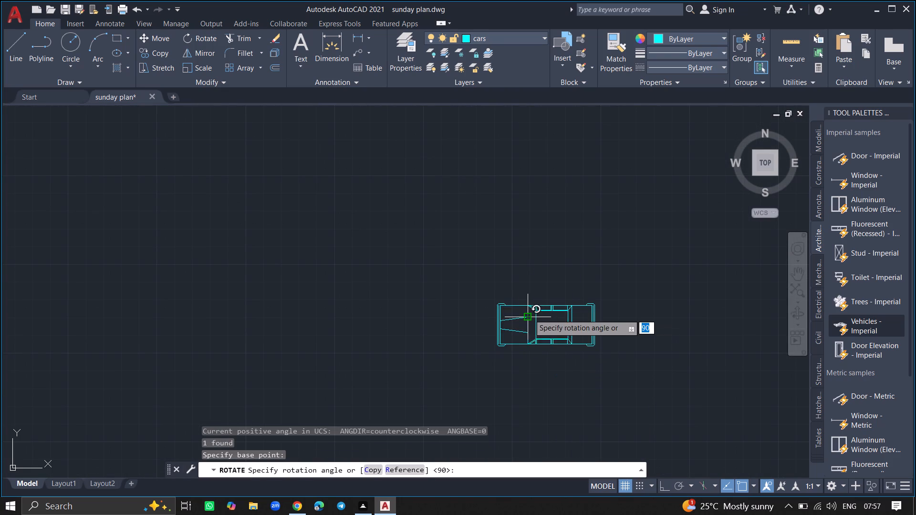
{"action": "left_click", "coordinate": [533, 260]}
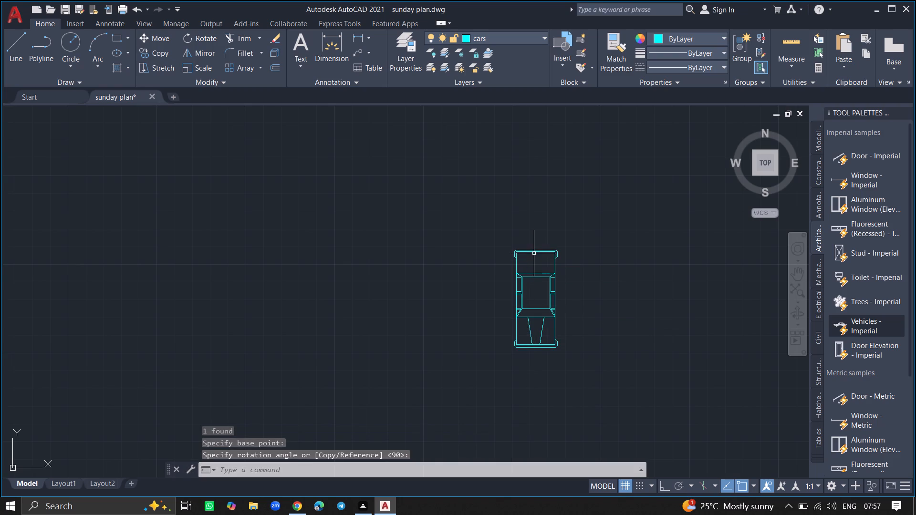
Move the sedan by its rear midpoint into the parking area, just below the staircase and northwest of the first car.
{"action": "left_click", "coordinate": [534, 251]}
{"action": "type", "text": "move"}
{"action": "key", "text": "Return"}
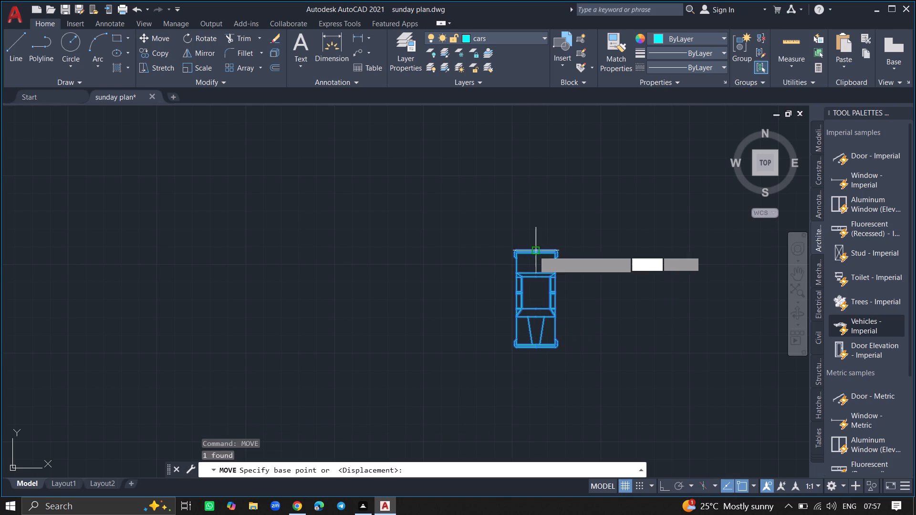
{"action": "left_click", "coordinate": [534, 251]}
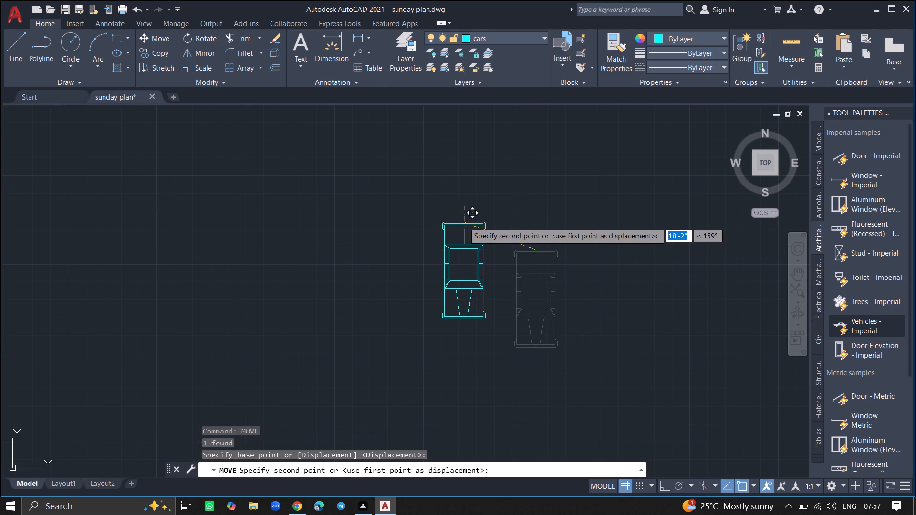
{"action": "scroll", "coordinate": [464, 222], "scroll_direction": "down", "scroll_amount": 4, "text": "ctrl"}
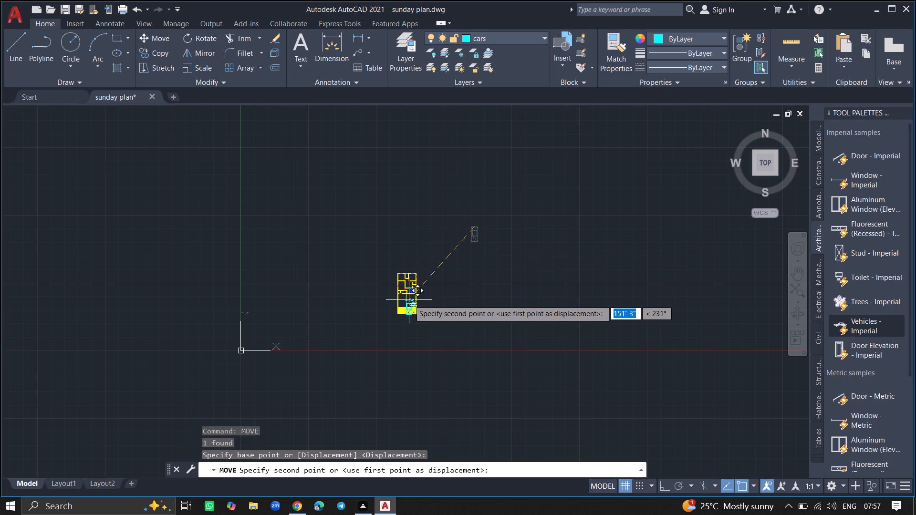
{"action": "scroll", "coordinate": [409, 300], "scroll_direction": "up", "scroll_amount": 14, "text": "ctrl"}
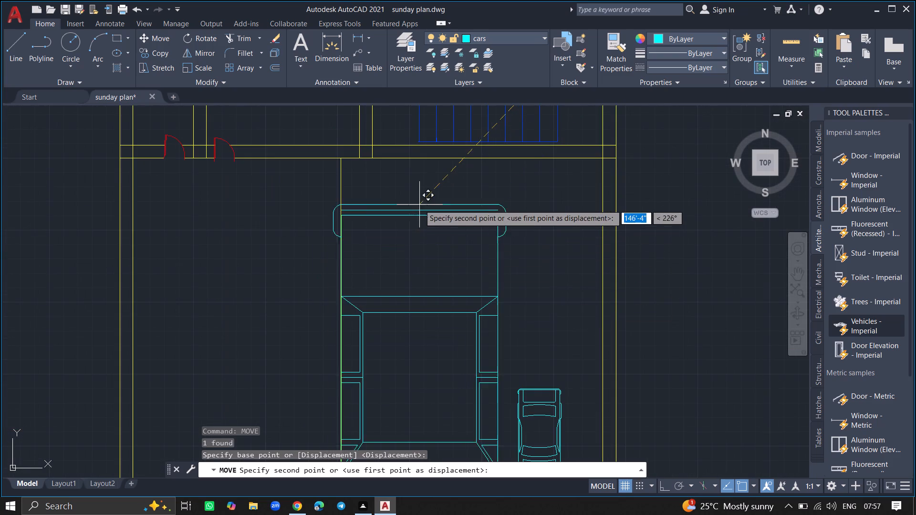
{"action": "left_click", "coordinate": [424, 201]}
Scale the sedan down about its rear midpoint until it is slightly smaller than the first parked car.
{"action": "left_click", "coordinate": [424, 201]}
{"action": "left_click", "coordinate": [424, 201]}
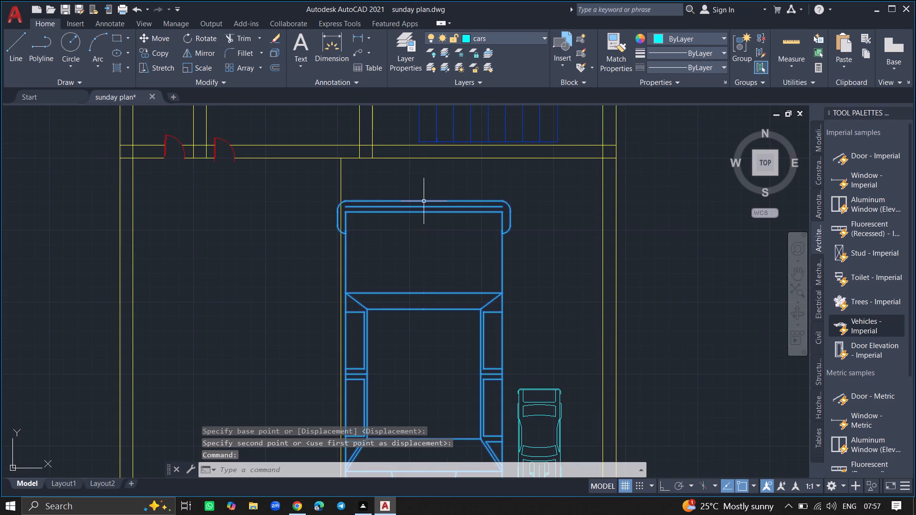
{"action": "type", "text": "sc"}
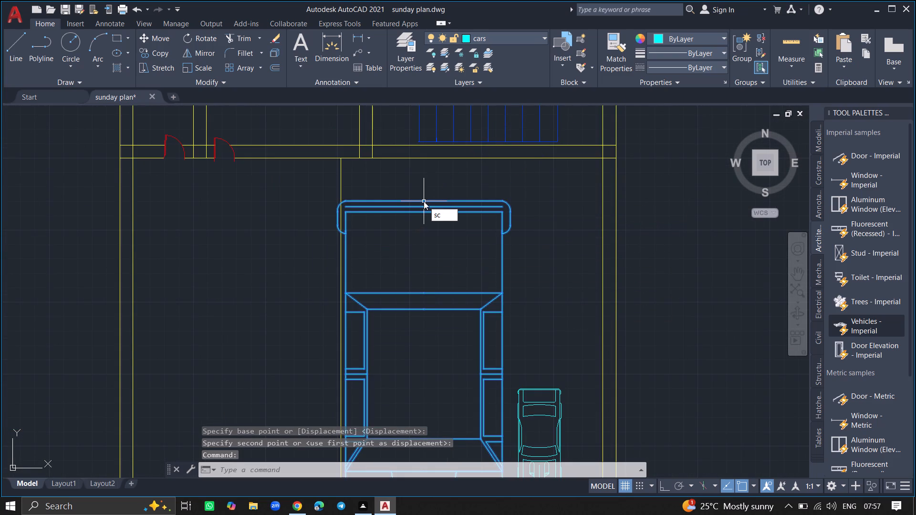
{"action": "key", "text": "Return"}
{"action": "left_click", "coordinate": [424, 201]}
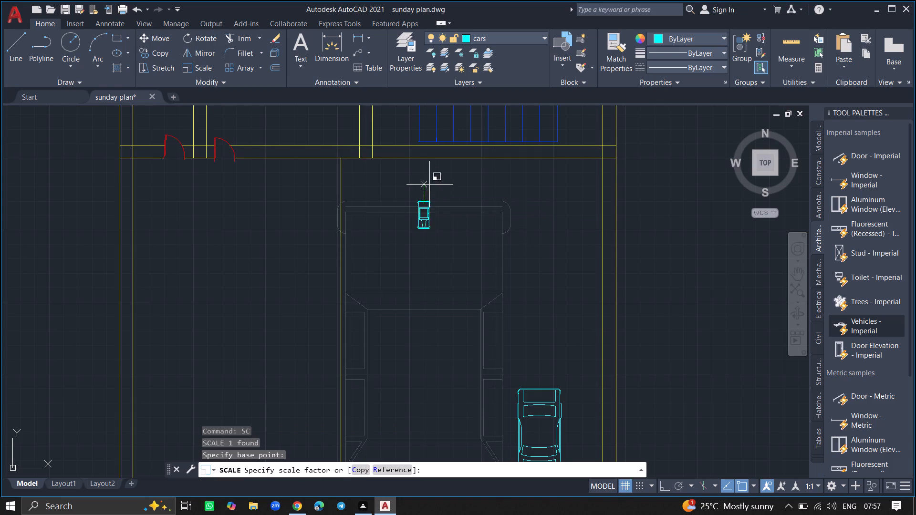
{"action": "left_click", "coordinate": [448, 165]}
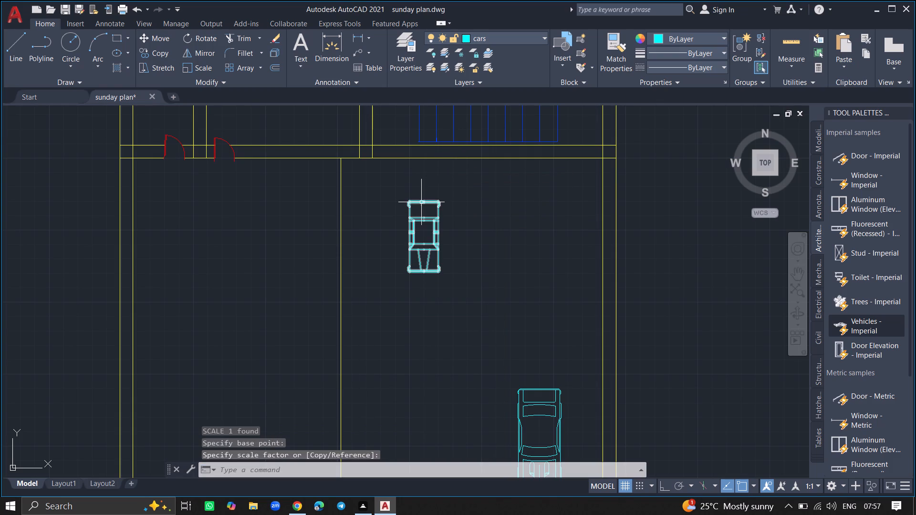
Move the sedan south beside the parking area's west dividing line, roughly level with the first car.
{"action": "left_click", "coordinate": [421, 202]}
{"action": "type", "text": "mo"}
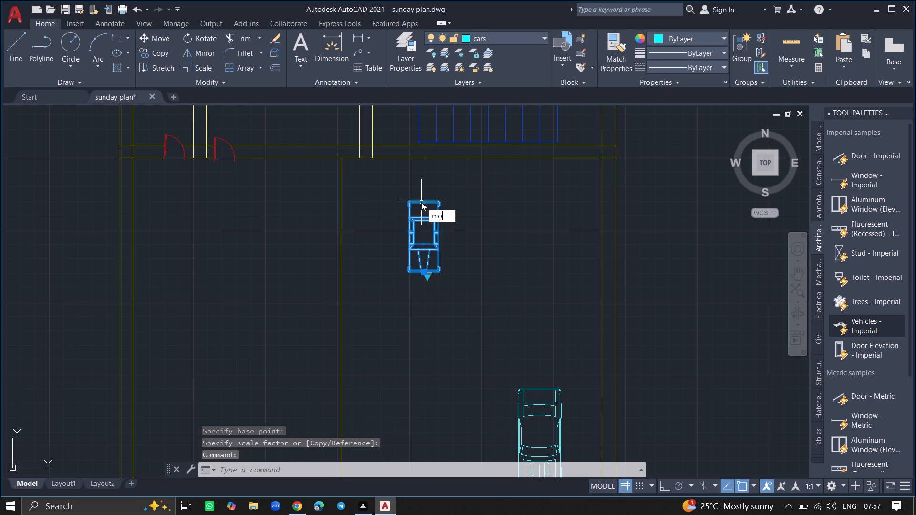
{"action": "key", "text": "v"}
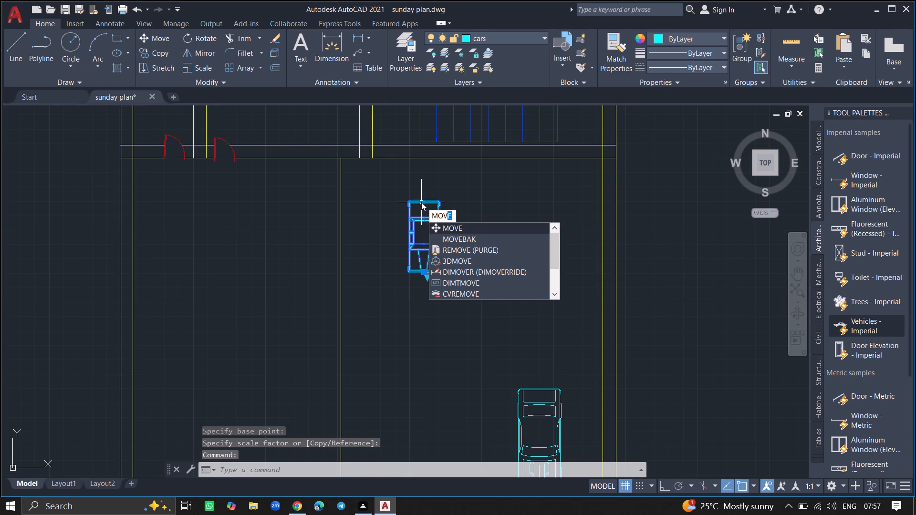
{"action": "key", "text": "e"}
{"action": "key", "text": "Return"}
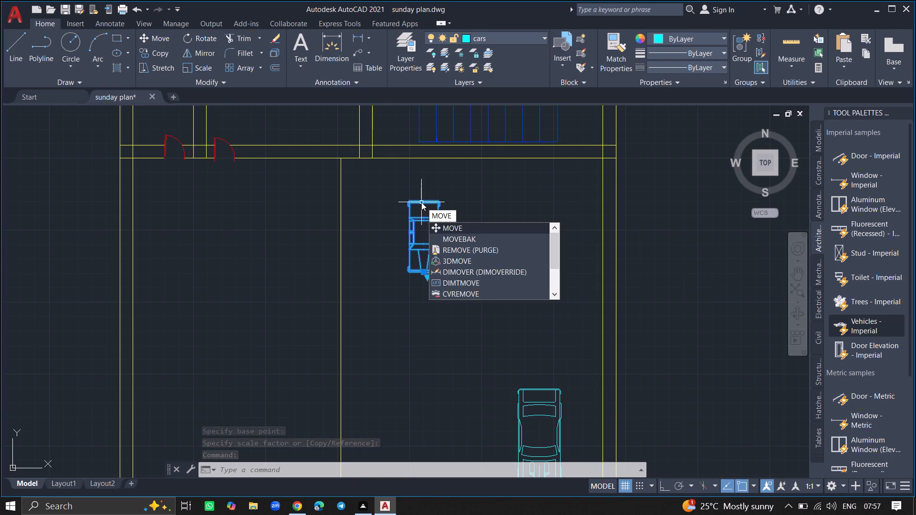
{"action": "left_click", "coordinate": [421, 202]}
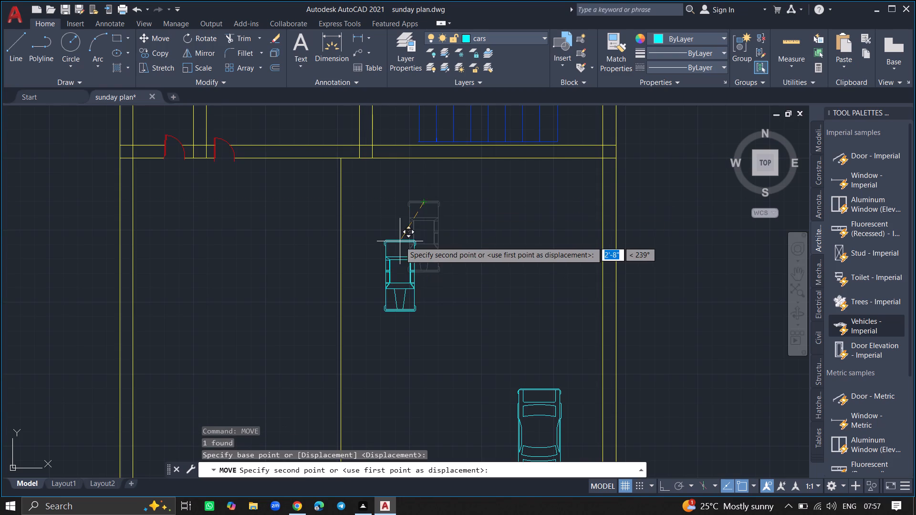
{"action": "scroll", "coordinate": [400, 241], "scroll_direction": "down", "scroll_amount": 3, "text": "ctrl"}
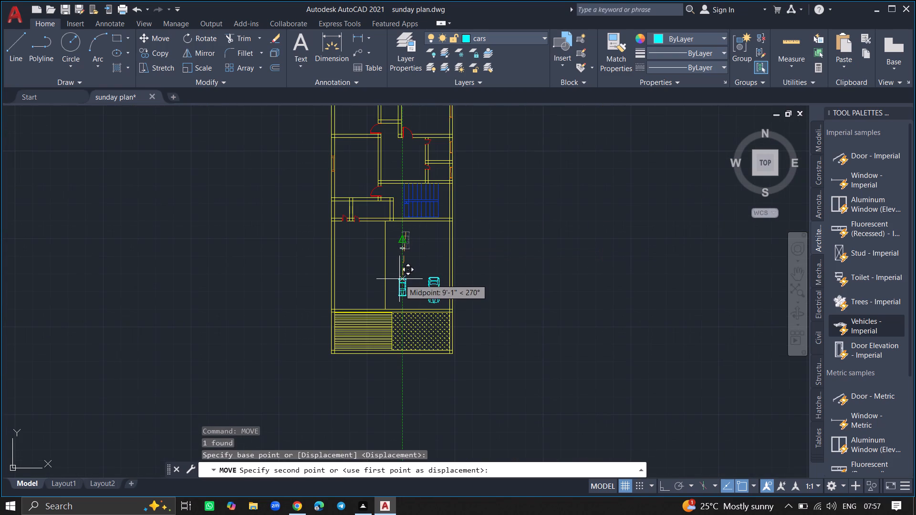
{"action": "scroll", "coordinate": [399, 279], "scroll_direction": "up", "scroll_amount": 5, "text": "ctrl"}
{"action": "left_click", "coordinate": [358, 301]}
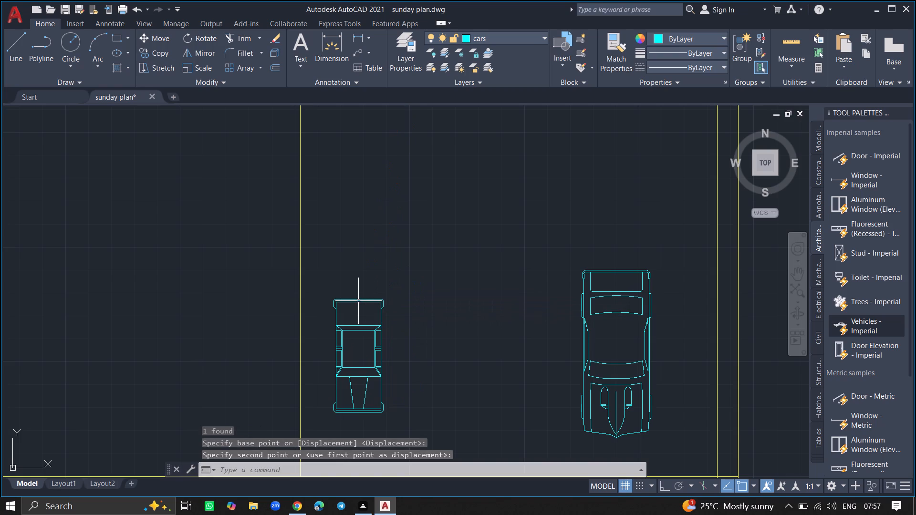
Insert a third Vehicles - Imperial block just southwest of the floor plan.
{"action": "scroll", "coordinate": [415, 309], "scroll_direction": "down", "scroll_amount": 2, "text": "ctrl"}
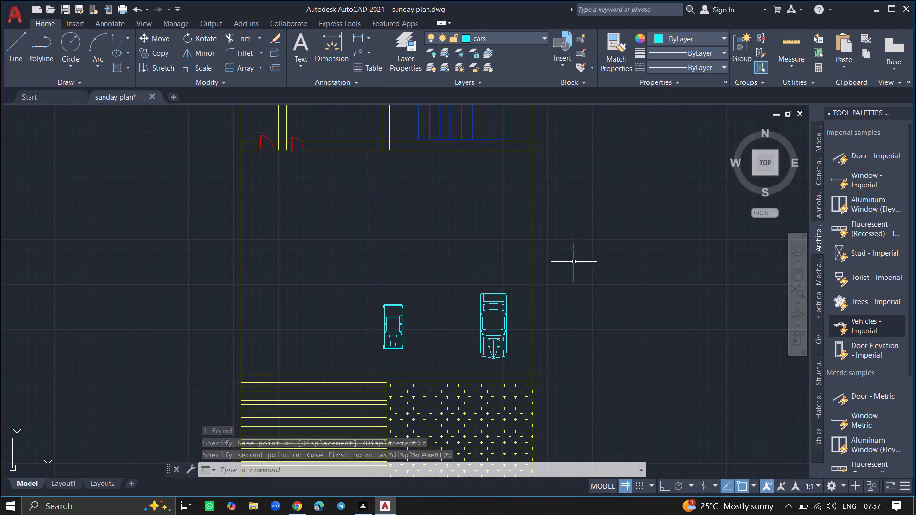
{"action": "left_click", "coordinate": [845, 323]}
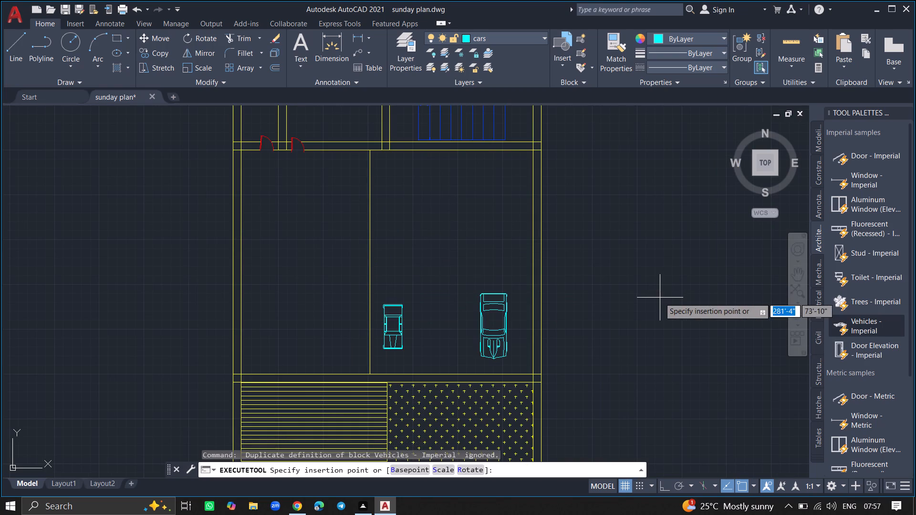
{"action": "scroll", "coordinate": [462, 301], "scroll_direction": "down", "scroll_amount": 4, "text": "ctrl"}
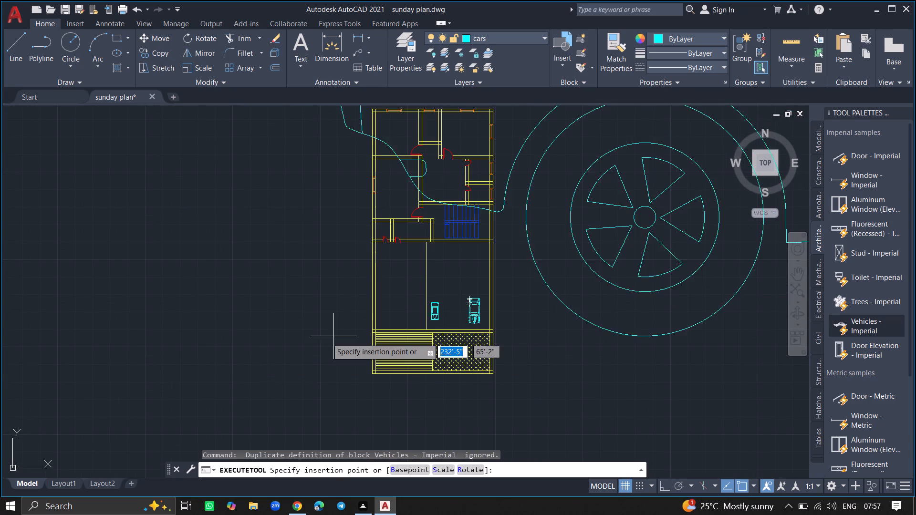
{"action": "left_click", "coordinate": [270, 400]}
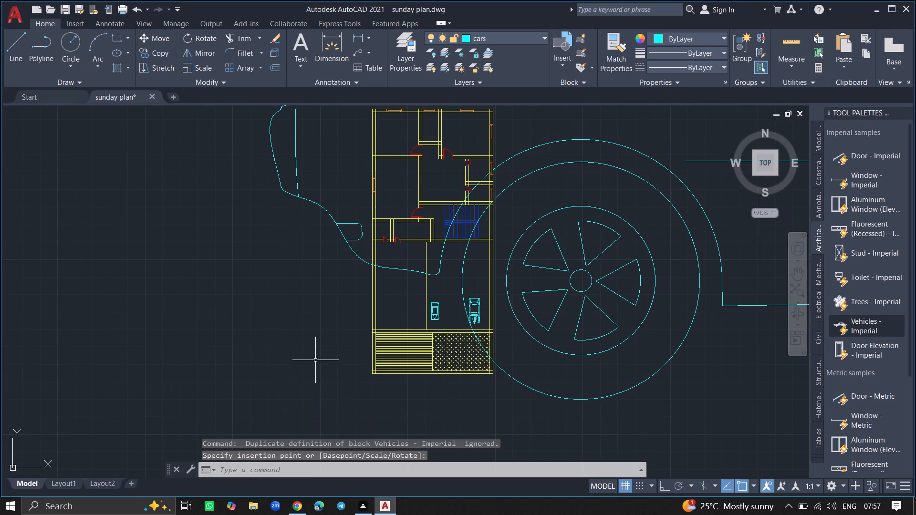
Switch the third, newly inserted vehicle block to its Truck (Top) view.
{"action": "left_click", "coordinate": [352, 245]}
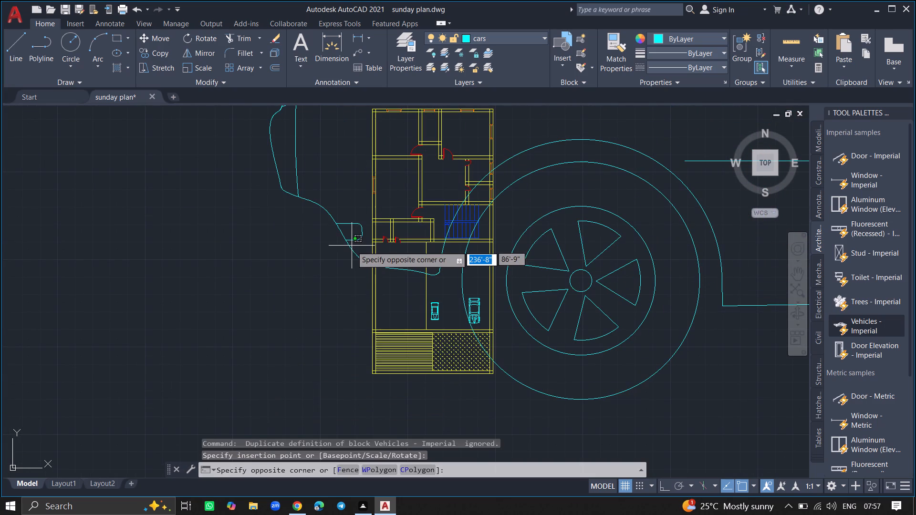
{"action": "left_click", "coordinate": [350, 251]}
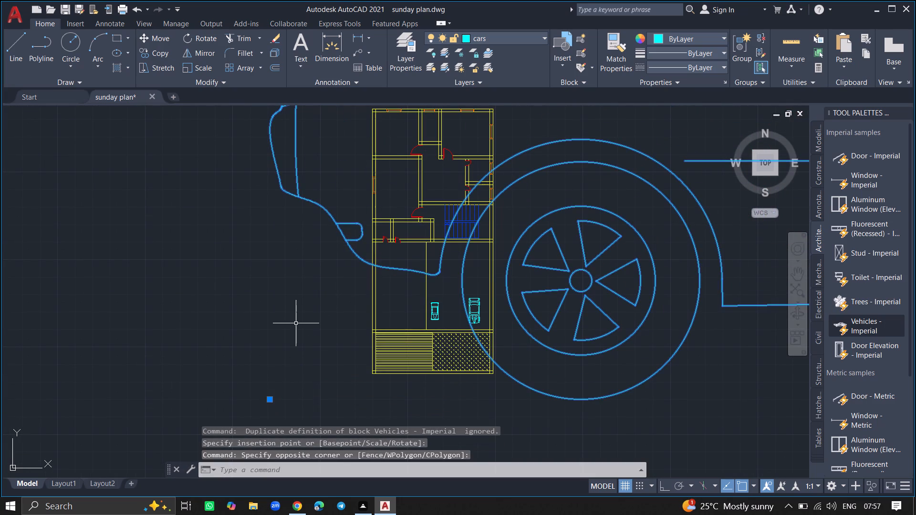
{"action": "scroll", "coordinate": [293, 325], "scroll_direction": "down", "scroll_amount": 1, "text": "ctrl"}
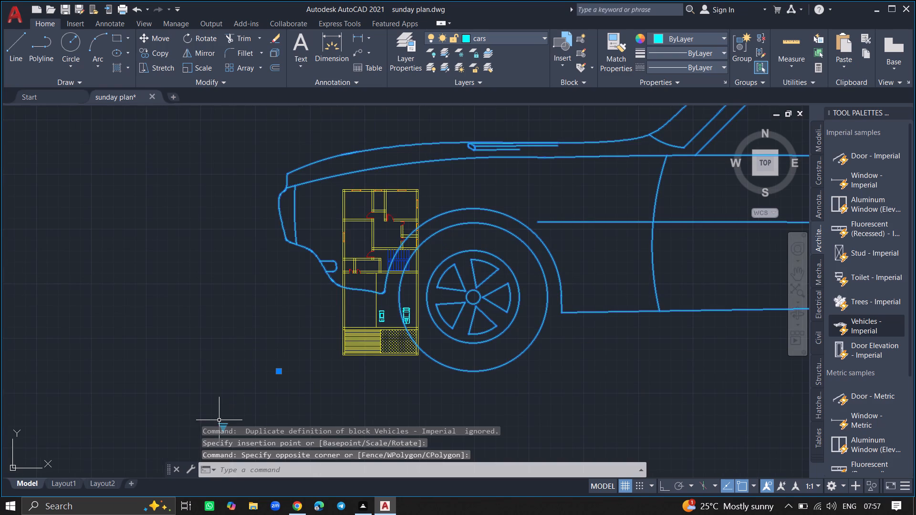
{"action": "left_click", "coordinate": [221, 427]}
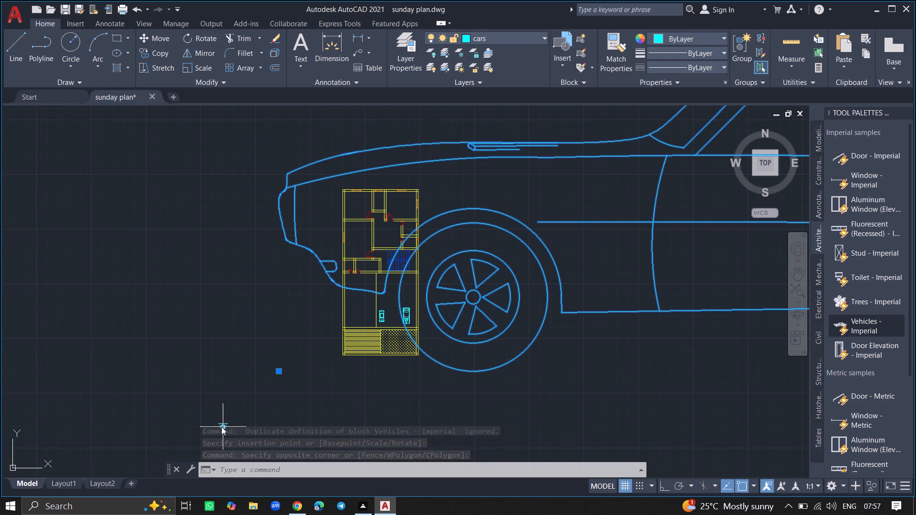
{"action": "left_click", "coordinate": [221, 427]}
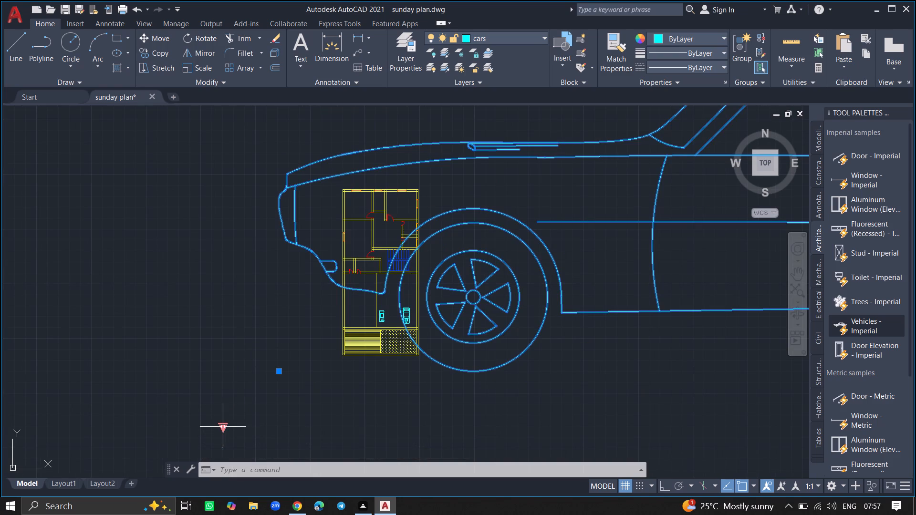
{"action": "left_click", "coordinate": [221, 427]}
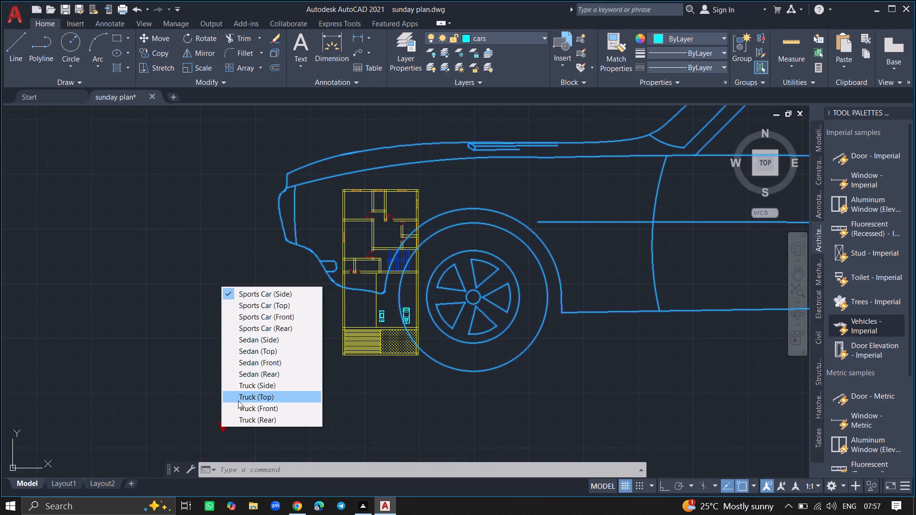
{"action": "left_click", "coordinate": [238, 400]}
{"action": "key", "text": "Escape"}
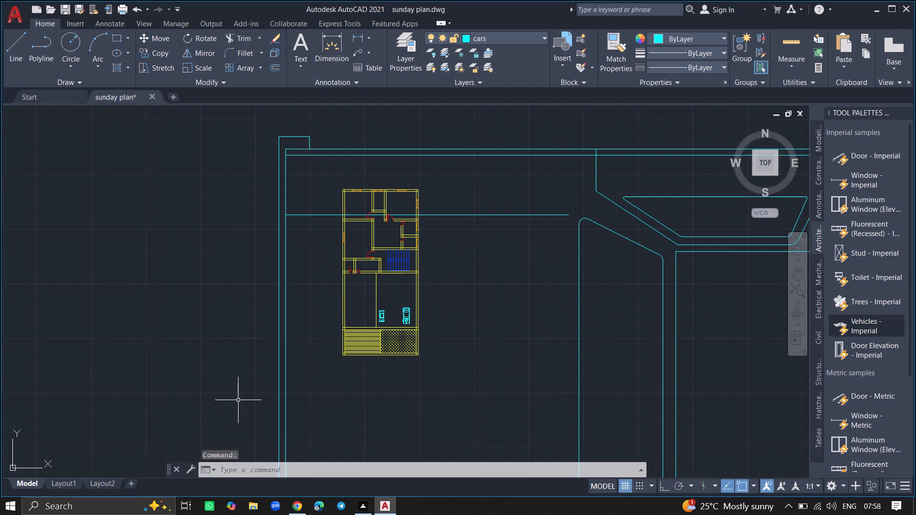
Scale the truck down about its front midpoint until its length is slightly under half the floor plan's width.
{"action": "scroll", "coordinate": [238, 400], "scroll_direction": "down", "scroll_amount": 4, "text": "ctrl"}
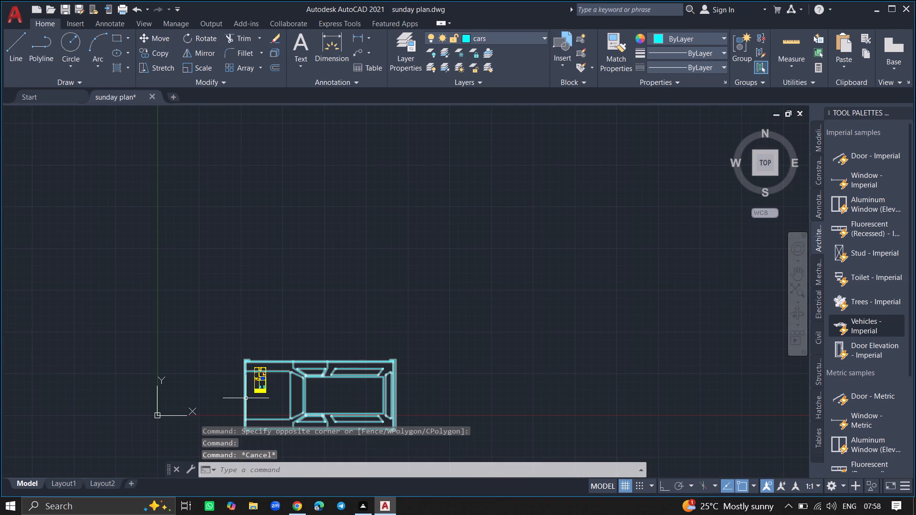
{"action": "left_click", "coordinate": [246, 398]}
{"action": "type", "text": "sc"}
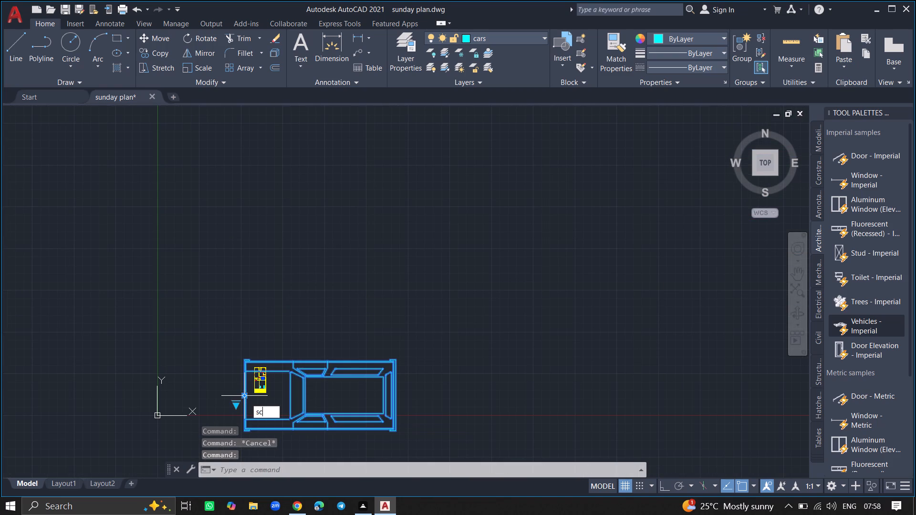
{"action": "key", "text": "Return"}
{"action": "left_click", "coordinate": [246, 398]}
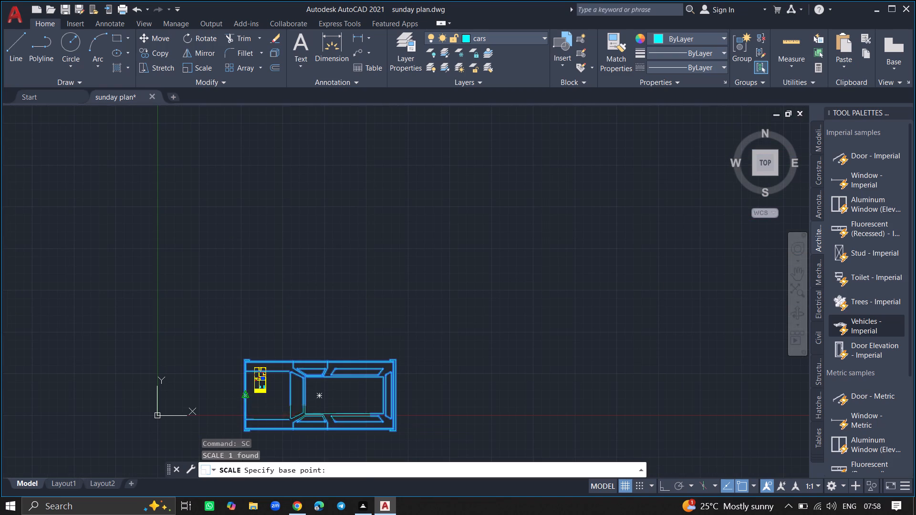
{"action": "scroll", "coordinate": [261, 395], "scroll_direction": "up", "scroll_amount": 4, "text": "ctrl"}
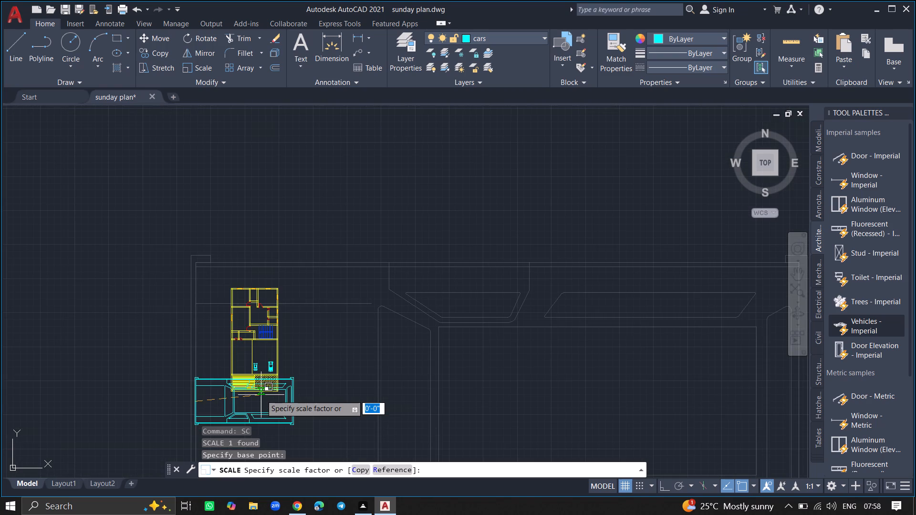
{"action": "left_click", "coordinate": [209, 402]}
Move the truck into the parking area, placing it crosswise just north of the two parked cars.
{"action": "left_click", "coordinate": [204, 402]}
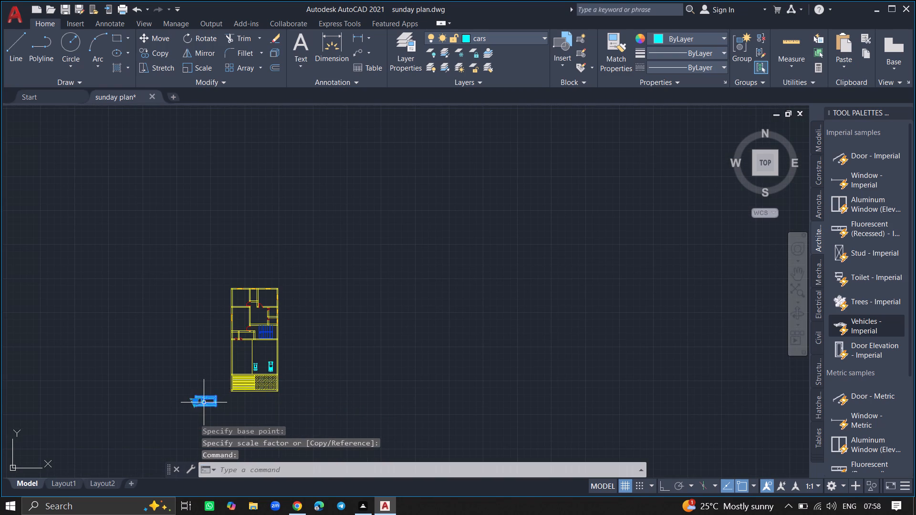
{"action": "scroll", "coordinate": [204, 402], "scroll_direction": "up", "scroll_amount": 4, "text": "ctrl"}
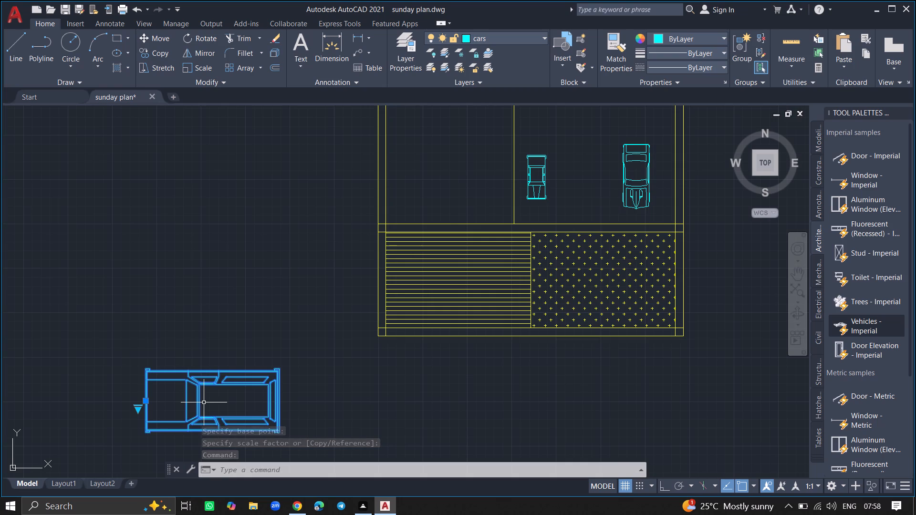
{"action": "type", "text": "move"}
{"action": "key", "text": "Return"}
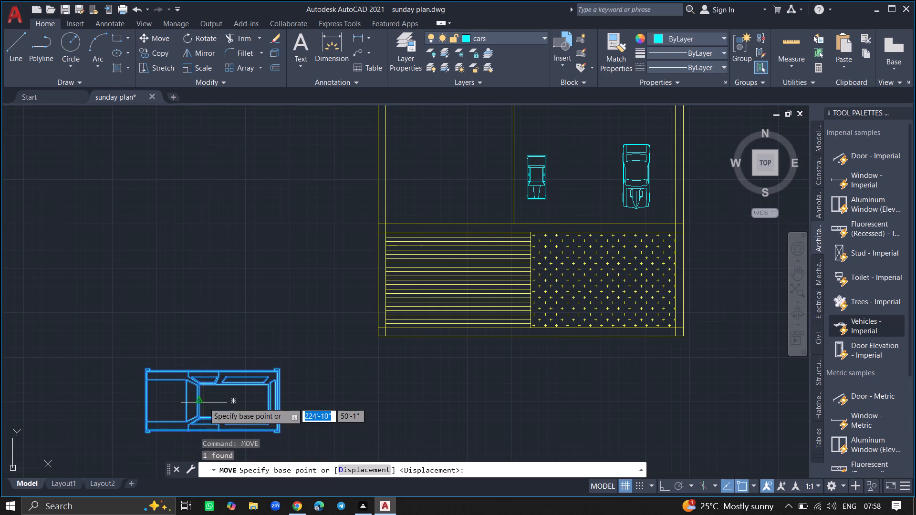
{"action": "left_click", "coordinate": [234, 402]}
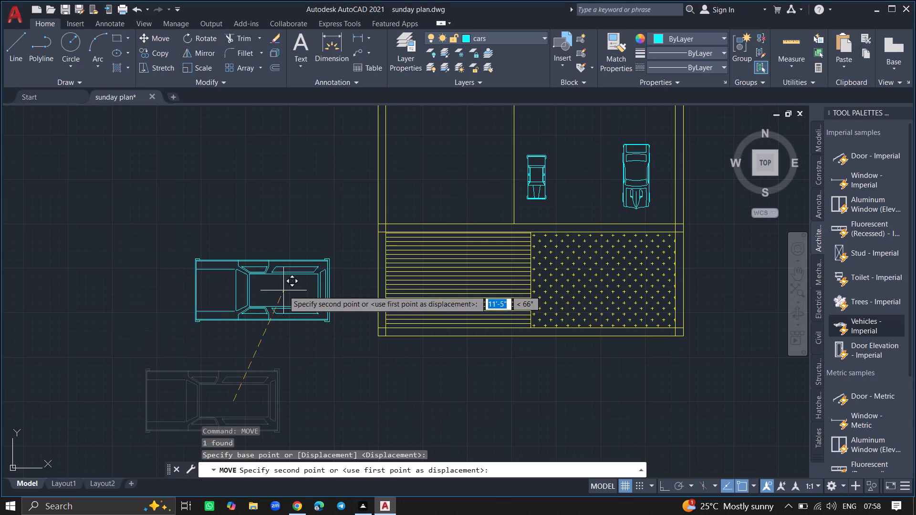
{"action": "scroll", "coordinate": [334, 241], "scroll_direction": "down", "scroll_amount": 2, "text": "ctrl"}
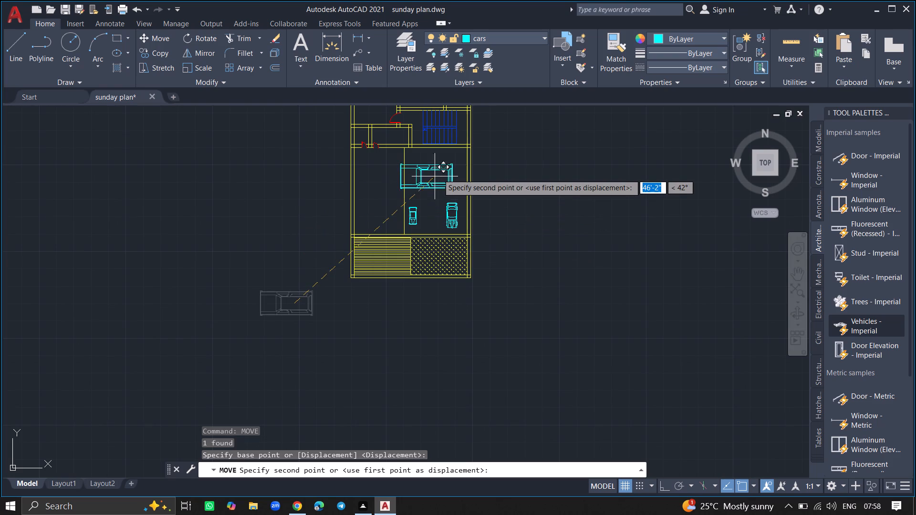
{"action": "scroll", "coordinate": [439, 174], "scroll_direction": "up", "scroll_amount": 3, "text": "ctrl"}
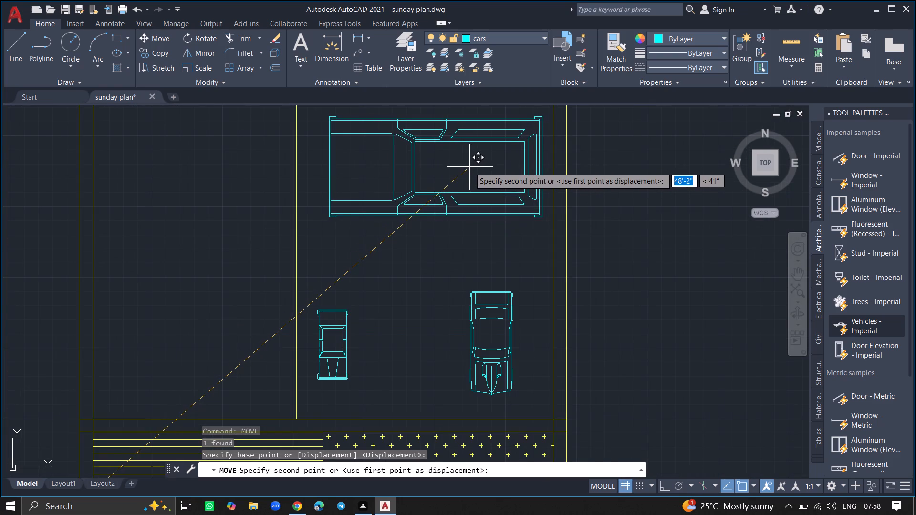
{"action": "left_click", "coordinate": [467, 167]}
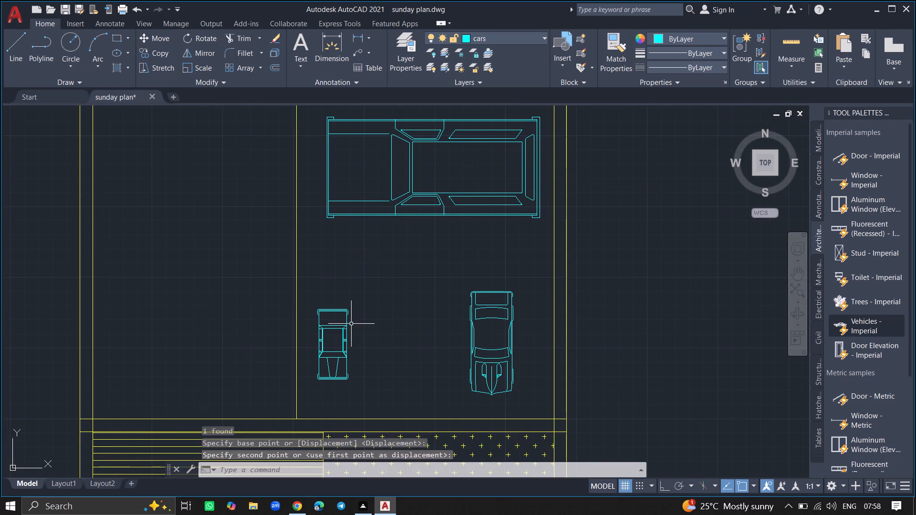
Scale the sedan up about a point on its east side to nearly twice its size.
{"action": "left_click", "coordinate": [344, 325]}
{"action": "type", "text": "sc"}
{"action": "key", "text": "Return"}
{"action": "left_click", "coordinate": [344, 325]}
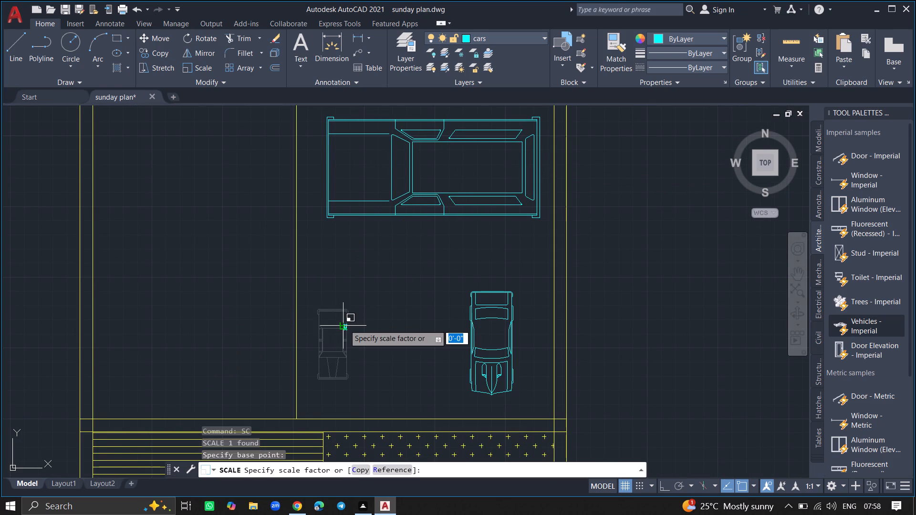
{"action": "left_click", "coordinate": [356, 245]}
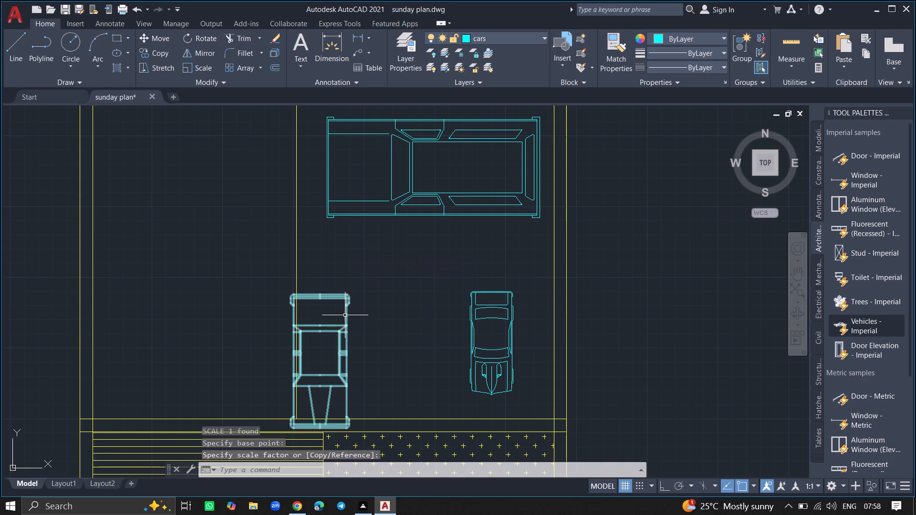
Move the enlarged sedan northeast, clear of the parking area's west dividing line and south wall.
{"action": "left_click", "coordinate": [345, 315]}
{"action": "type", "text": "move"}
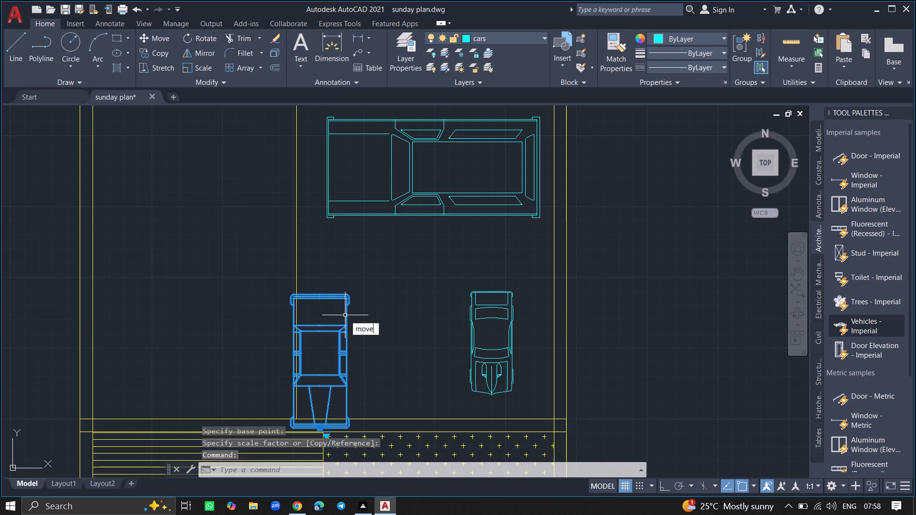
{"action": "key", "text": "Return"}
{"action": "left_click", "coordinate": [345, 315]}
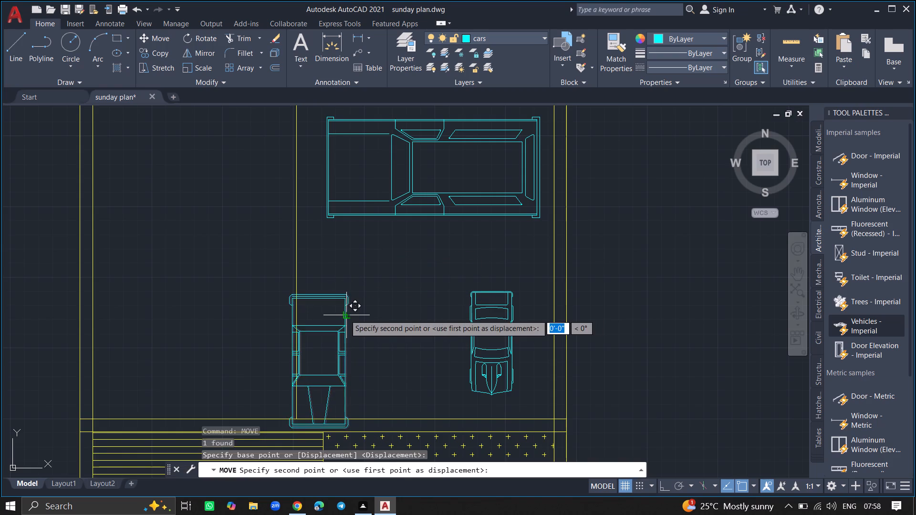
{"action": "left_click", "coordinate": [388, 279]}
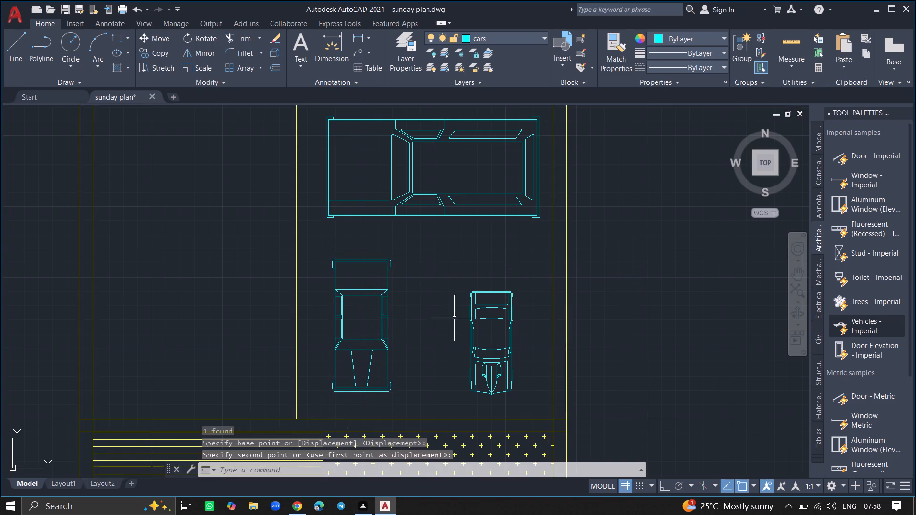
Scale the east parked car up slightly about its west side, to nearly the sedan's length.
{"action": "left_click", "coordinate": [472, 327]}
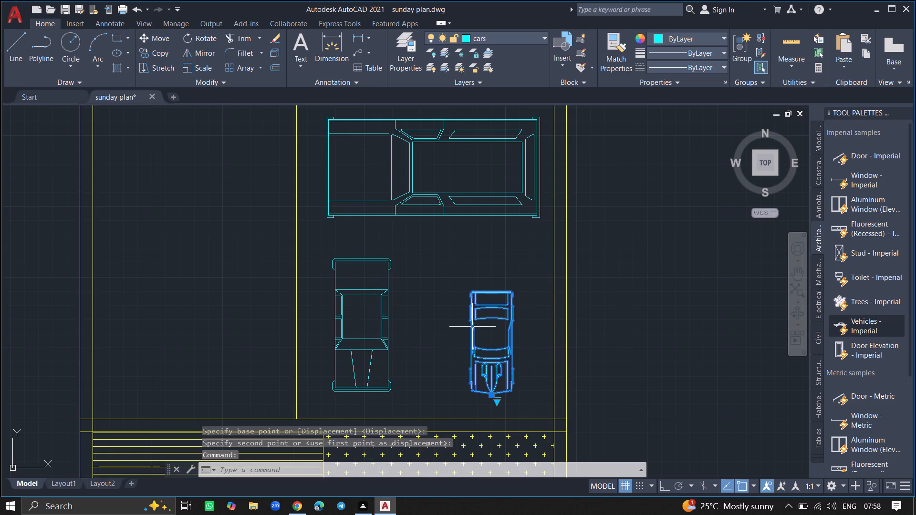
{"action": "type", "text": "sc"}
{"action": "key", "text": "Return"}
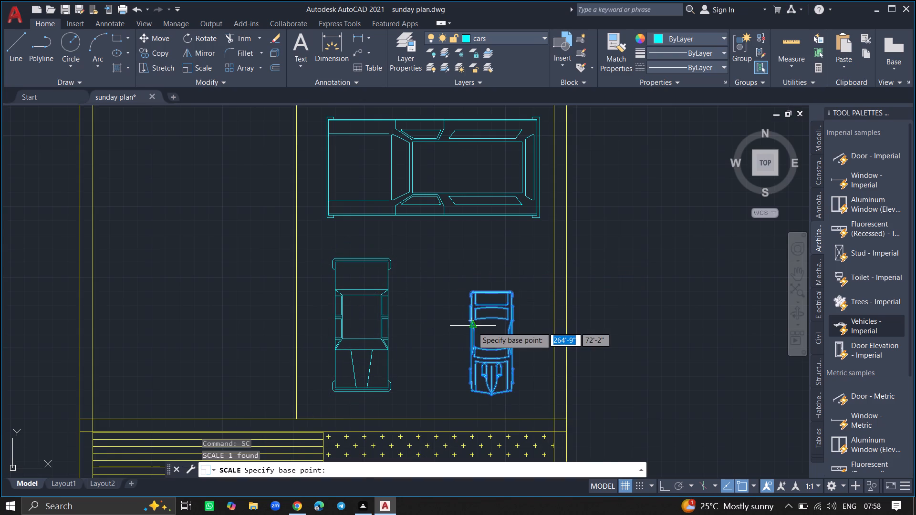
{"action": "left_click", "coordinate": [472, 327]}
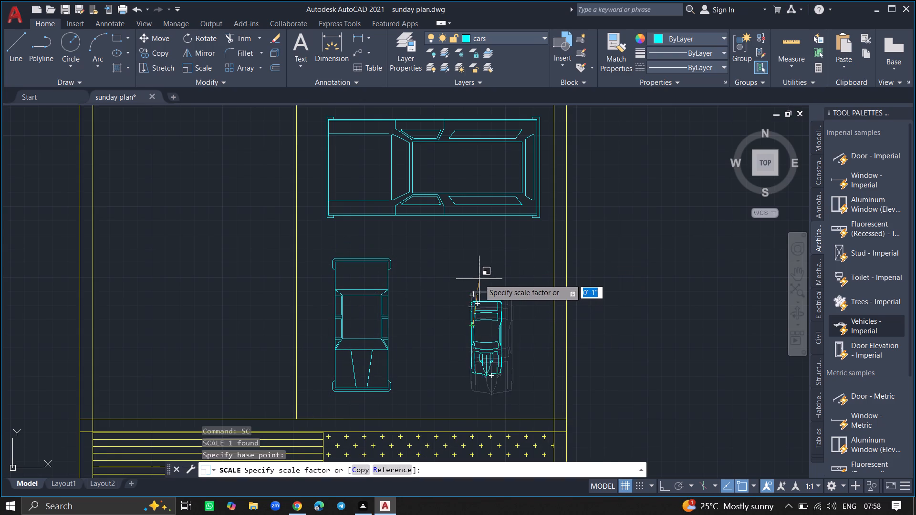
{"action": "left_click", "coordinate": [486, 246]}
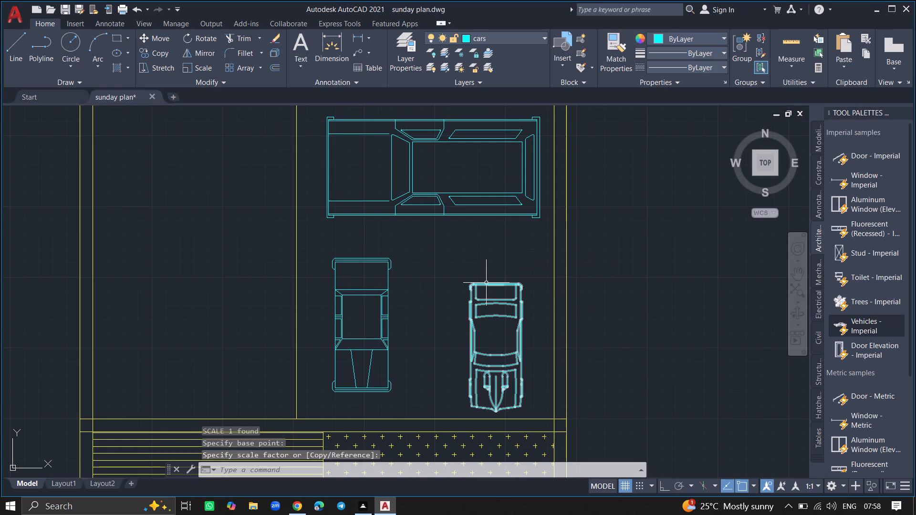
Move the east car slightly north so its rear end lines up with the sedan's rear.
{"action": "left_click", "coordinate": [487, 284]}
{"action": "type", "text": "move"}
{"action": "key", "text": "Return"}
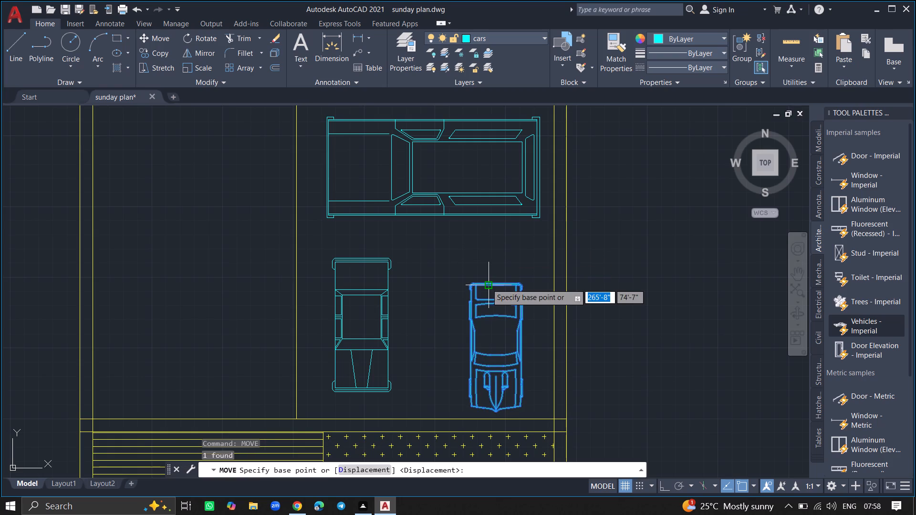
{"action": "left_click", "coordinate": [487, 284]}
{"action": "left_click", "coordinate": [484, 260]}
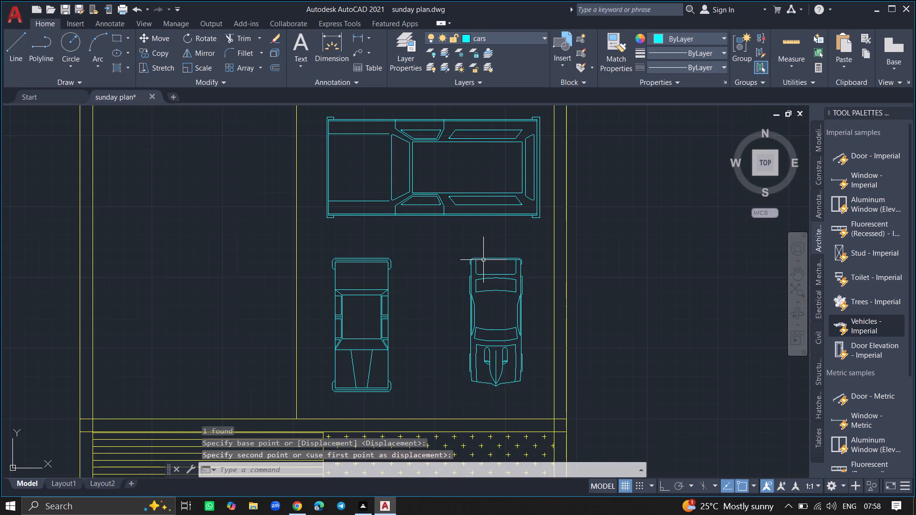
Close the tool palettes to clear the drawing area around the floor plan.
{"action": "scroll", "coordinate": [450, 284], "scroll_direction": "down", "scroll_amount": 4, "text": "ctrl"}
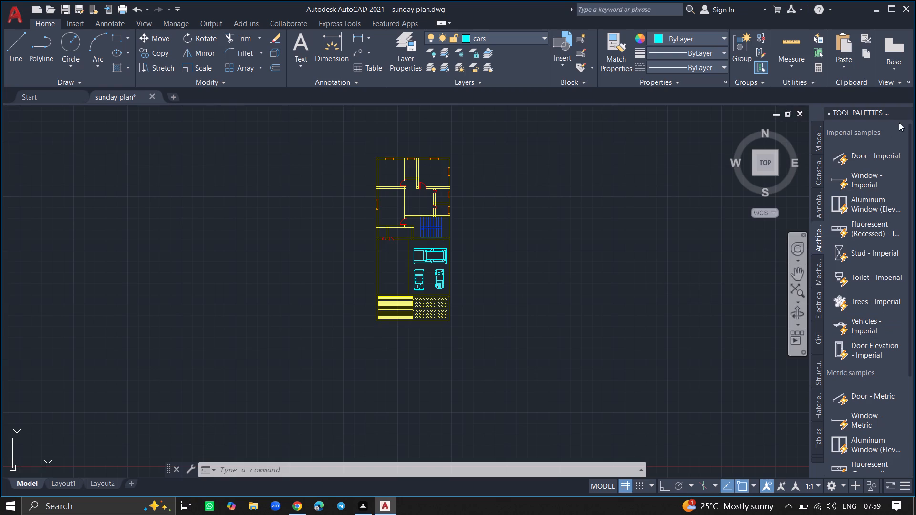
{"action": "left_click", "coordinate": [906, 111]}
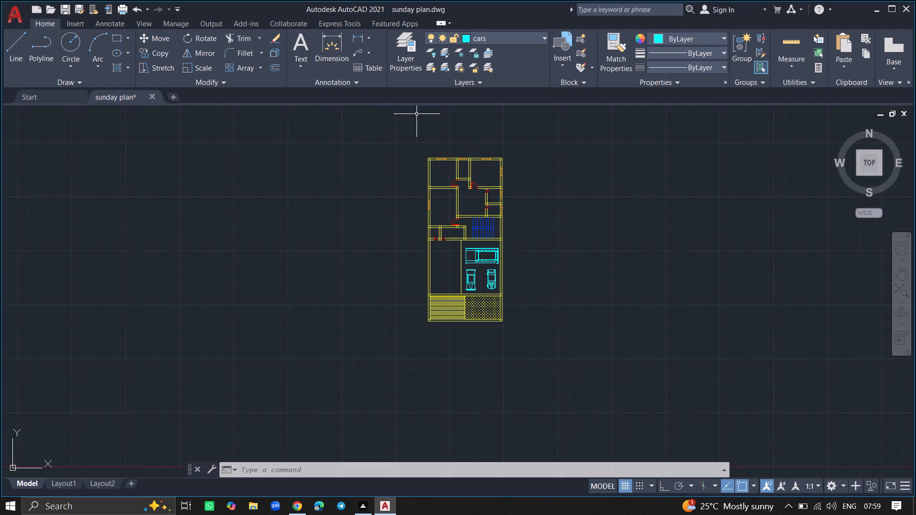
Start a hatch with the SOLID pattern in yellow and fill the northwest room's west wall, corner and north wall segments beside its window.
{"action": "left_click", "coordinate": [119, 63]}
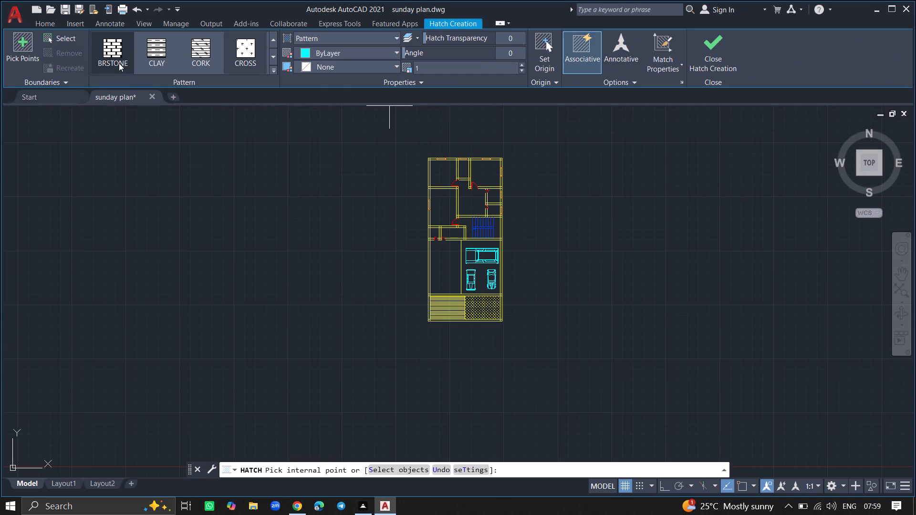
{"action": "left_click", "coordinate": [271, 39]}
{"action": "left_click", "coordinate": [271, 39]}
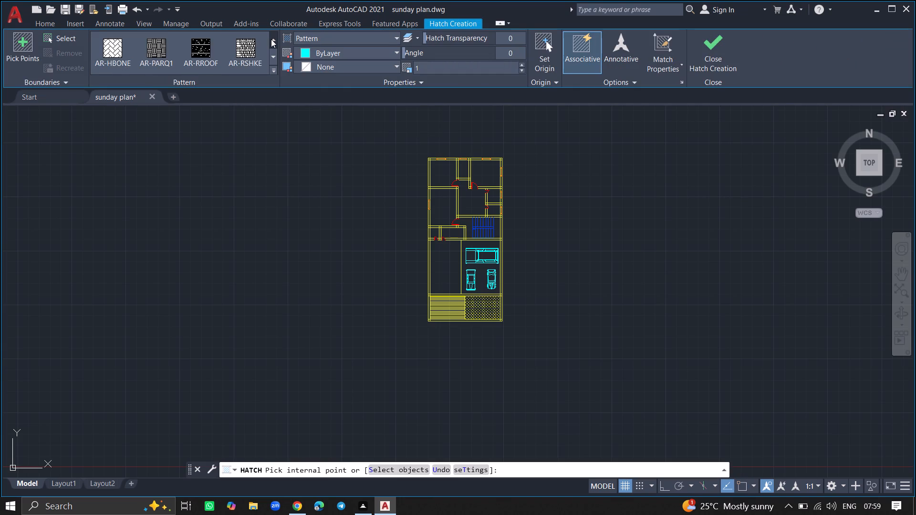
{"action": "left_click", "coordinate": [271, 39]}
{"action": "left_click", "coordinate": [271, 39]}
{"action": "left_click", "coordinate": [271, 39]}
{"action": "left_click", "coordinate": [271, 39]}
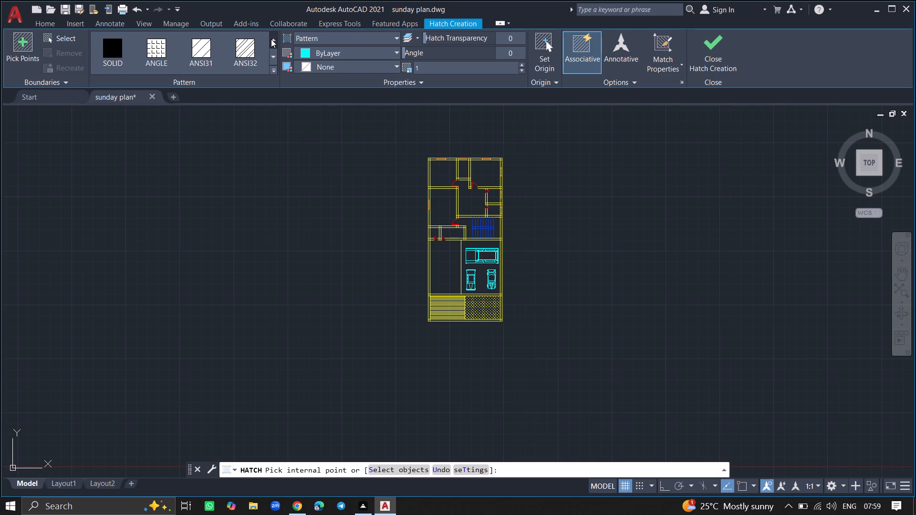
{"action": "left_click", "coordinate": [102, 49]}
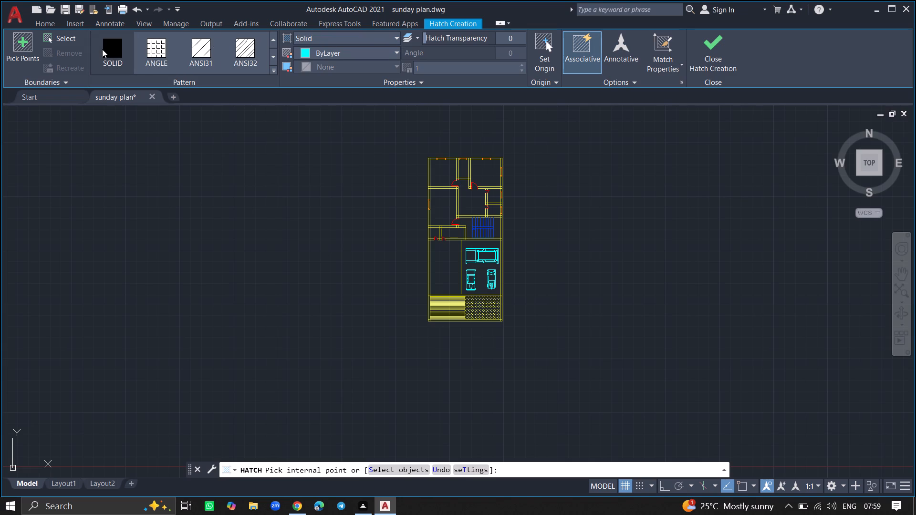
{"action": "left_click", "coordinate": [342, 53]}
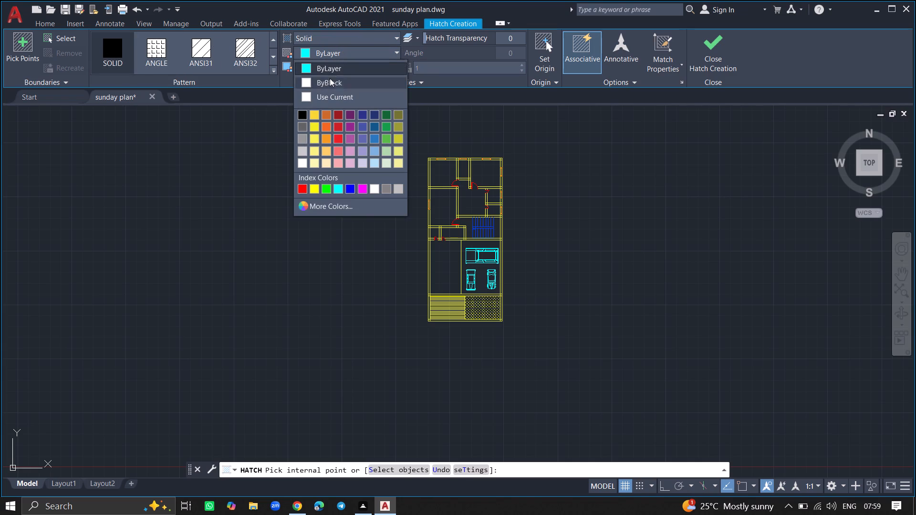
{"action": "left_click", "coordinate": [313, 186]}
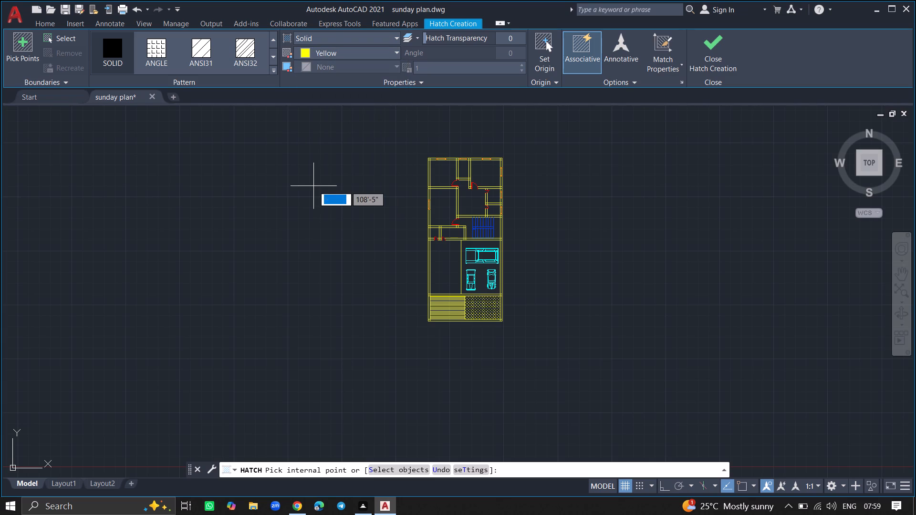
{"action": "scroll", "coordinate": [438, 156], "scroll_direction": "up", "scroll_amount": 4, "text": "ctrl"}
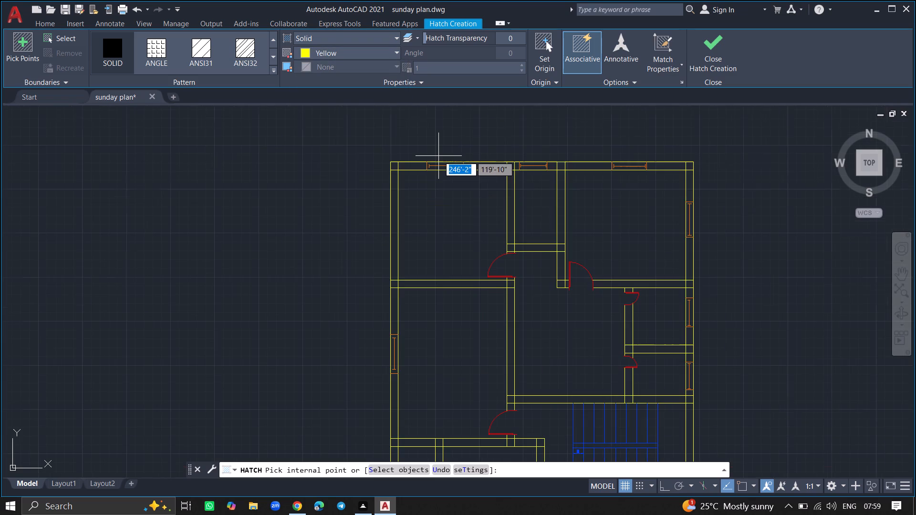
{"action": "left_click", "coordinate": [395, 166]}
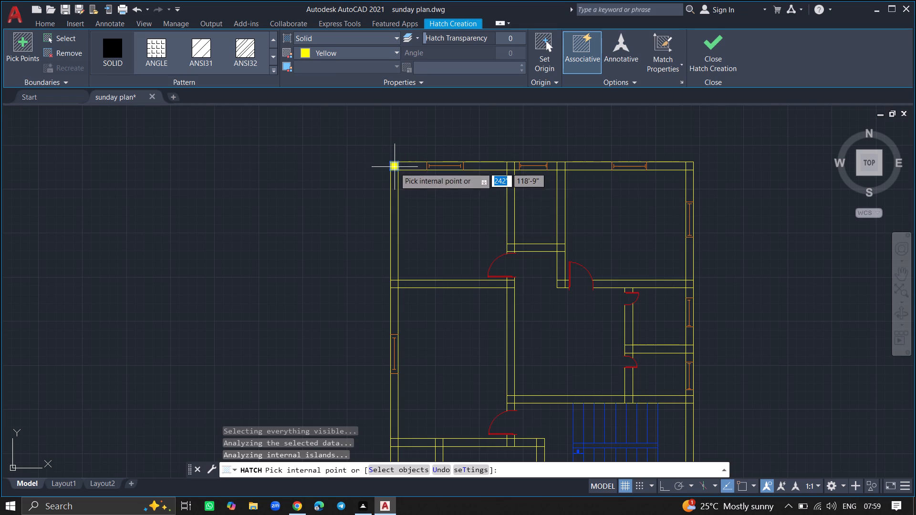
{"action": "left_click", "coordinate": [394, 179]}
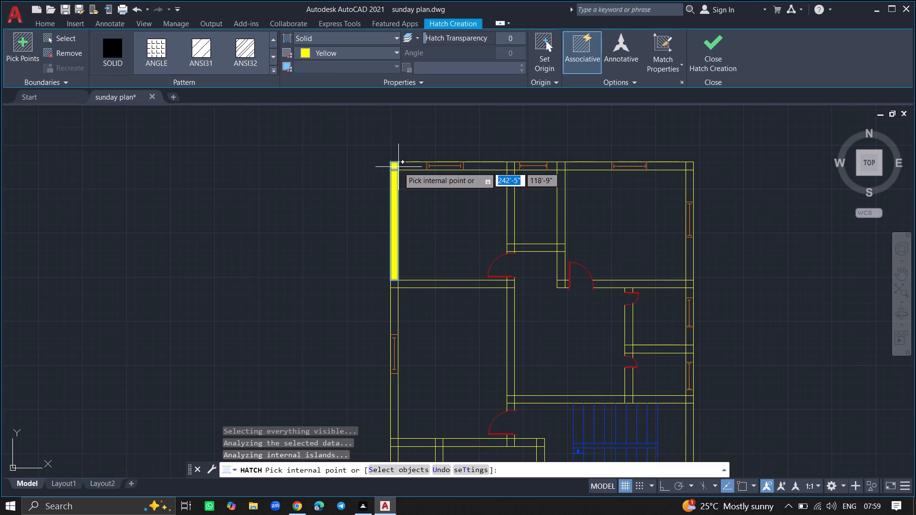
{"action": "left_click", "coordinate": [400, 166]}
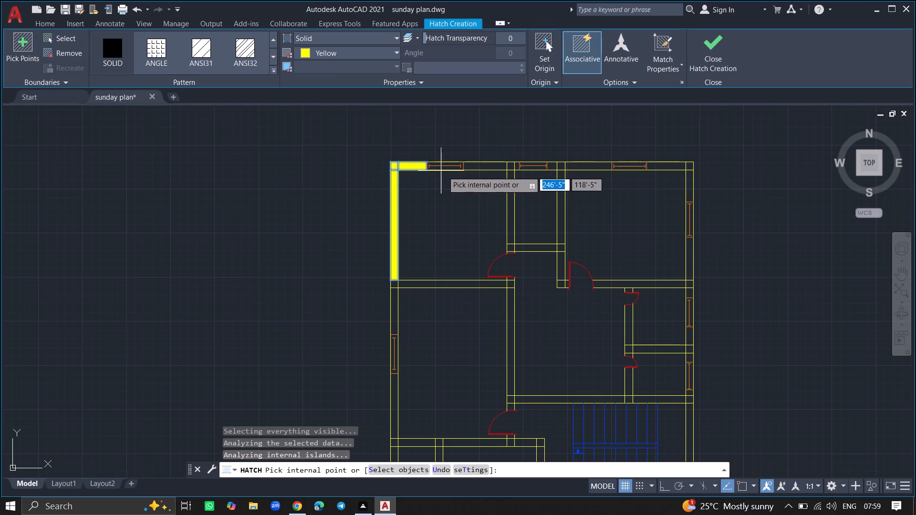
{"action": "left_click", "coordinate": [473, 165]}
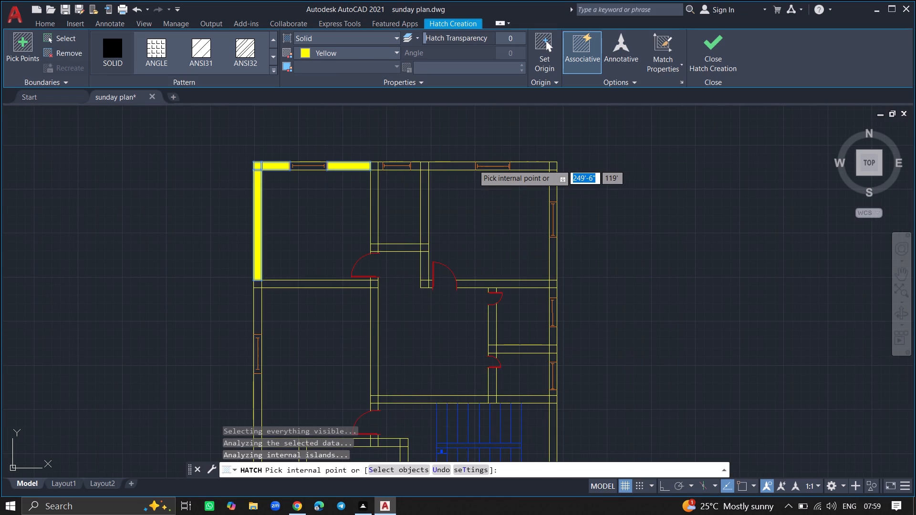
Fill the walls around the small north-middle room, its junctions, the stub south of it, and the north wall segment to its east.
{"action": "left_click", "coordinate": [450, 164]}
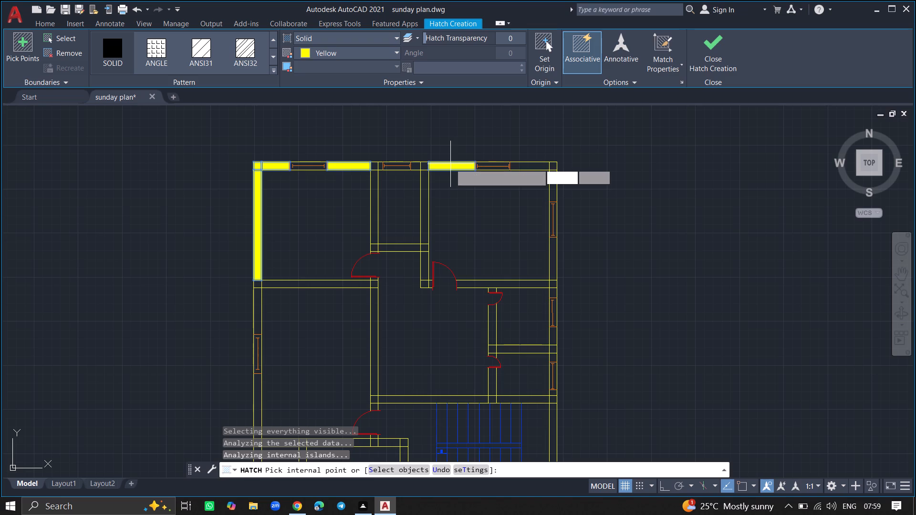
{"action": "left_click", "coordinate": [424, 165]}
{"action": "left_click", "coordinate": [424, 187]}
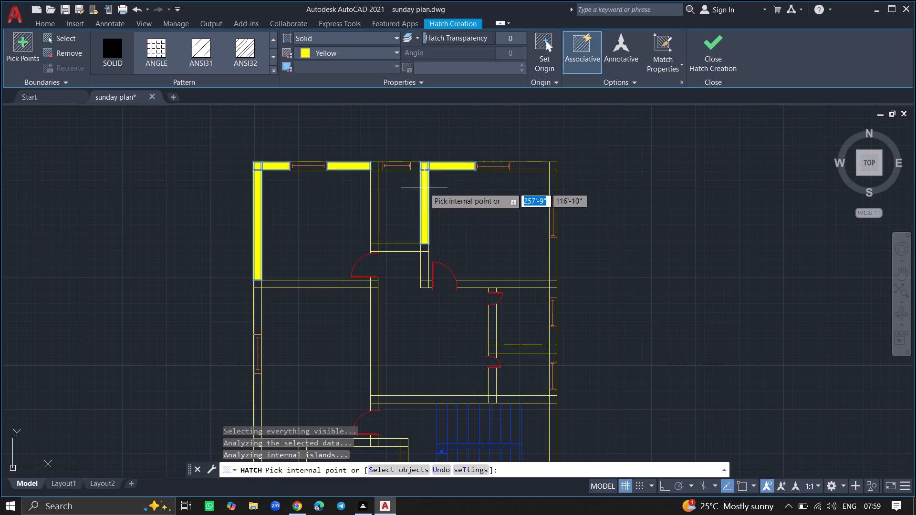
{"action": "left_click", "coordinate": [416, 248]}
{"action": "left_click", "coordinate": [425, 248]}
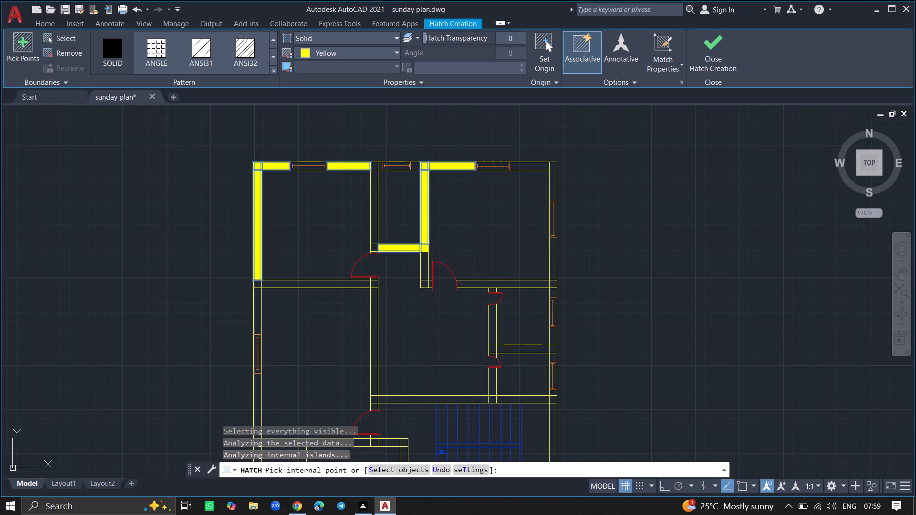
{"action": "left_click", "coordinate": [424, 263]}
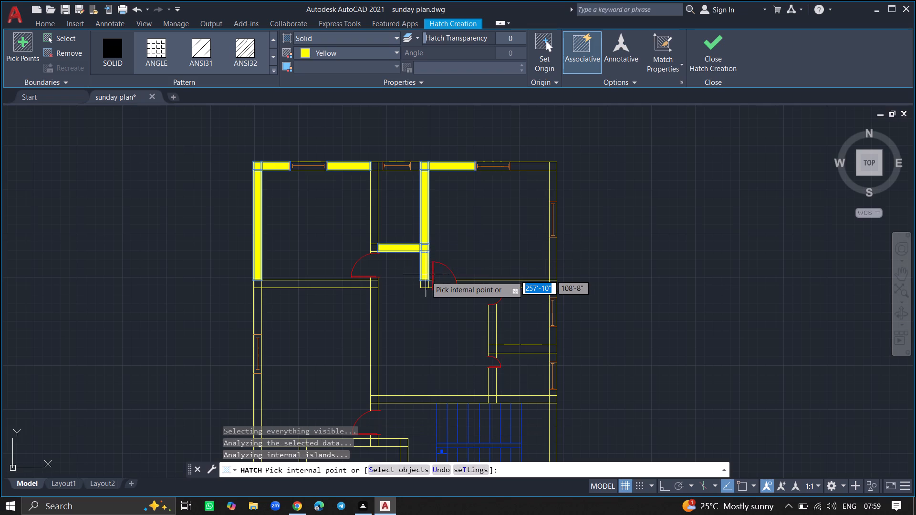
{"action": "left_click", "coordinate": [426, 288]}
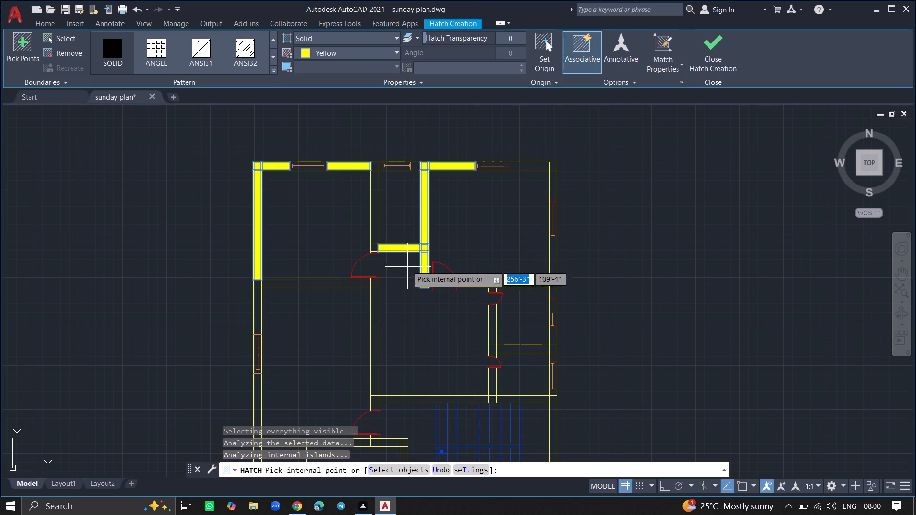
{"action": "left_click", "coordinate": [375, 239]}
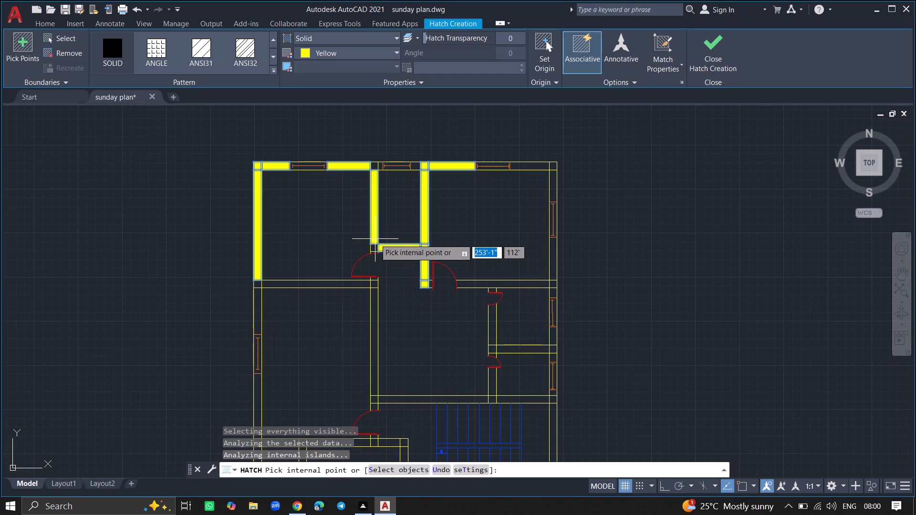
{"action": "left_click", "coordinate": [375, 245]}
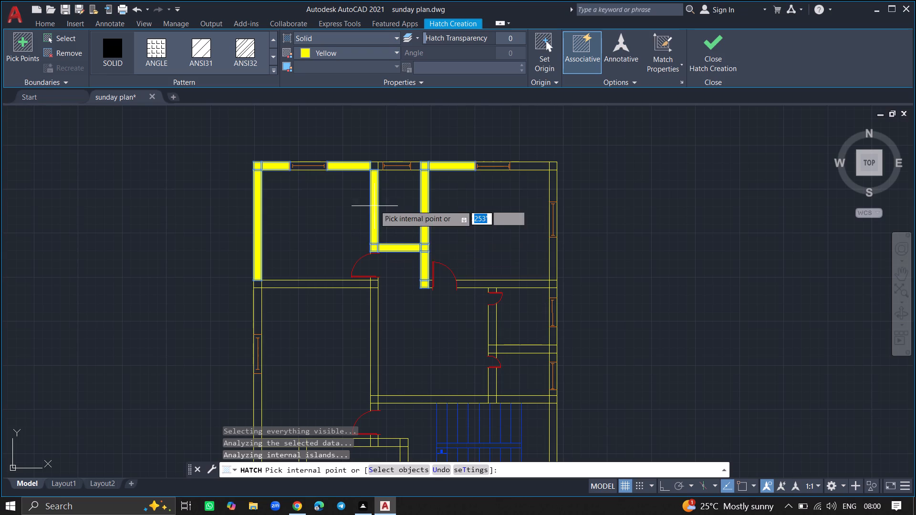
{"action": "left_click", "coordinate": [373, 165]}
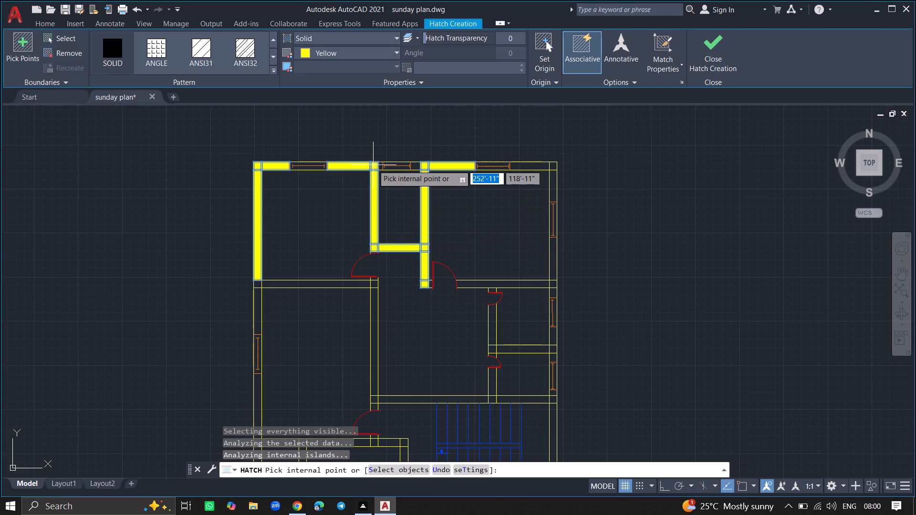
Fill the northeast room's east wall segments, the northeast corner, the north wall's east end and the room's south wall.
{"action": "left_click", "coordinate": [552, 180]}
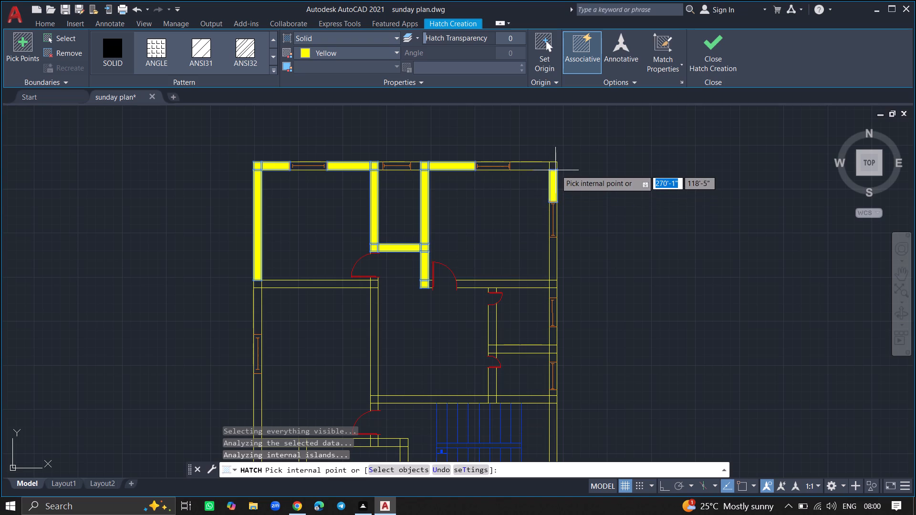
{"action": "left_click", "coordinate": [553, 166]}
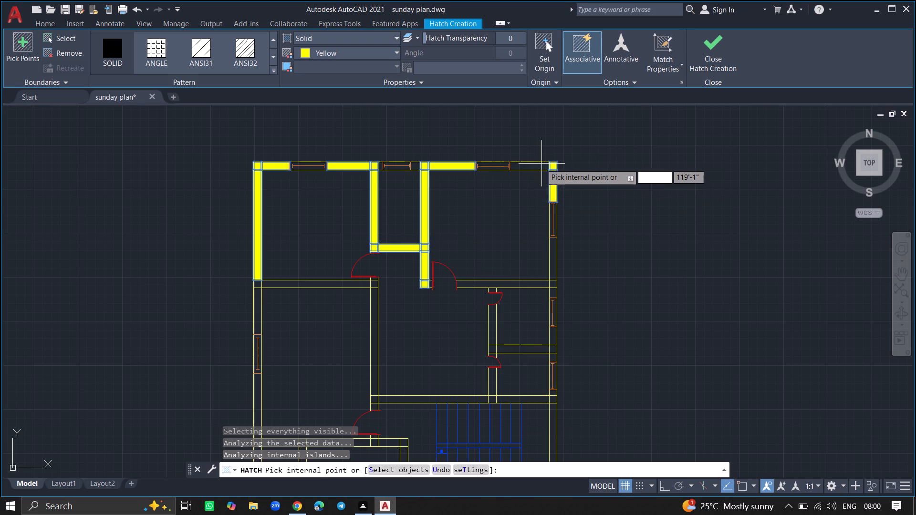
{"action": "left_click", "coordinate": [541, 163]}
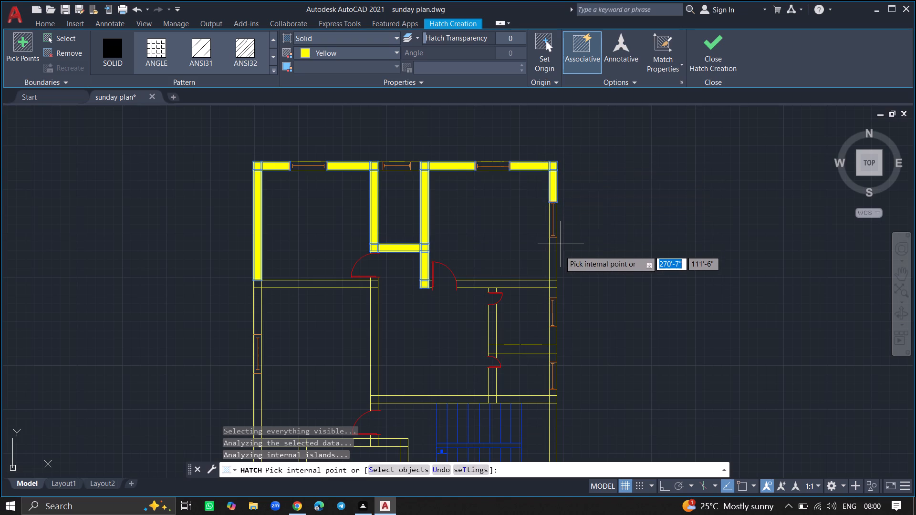
{"action": "left_click", "coordinate": [554, 254]}
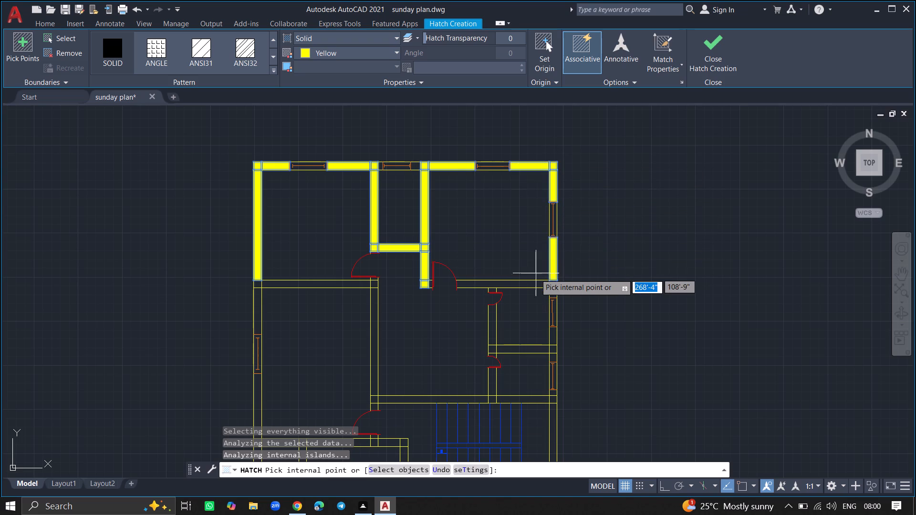
{"action": "left_click", "coordinate": [531, 284]}
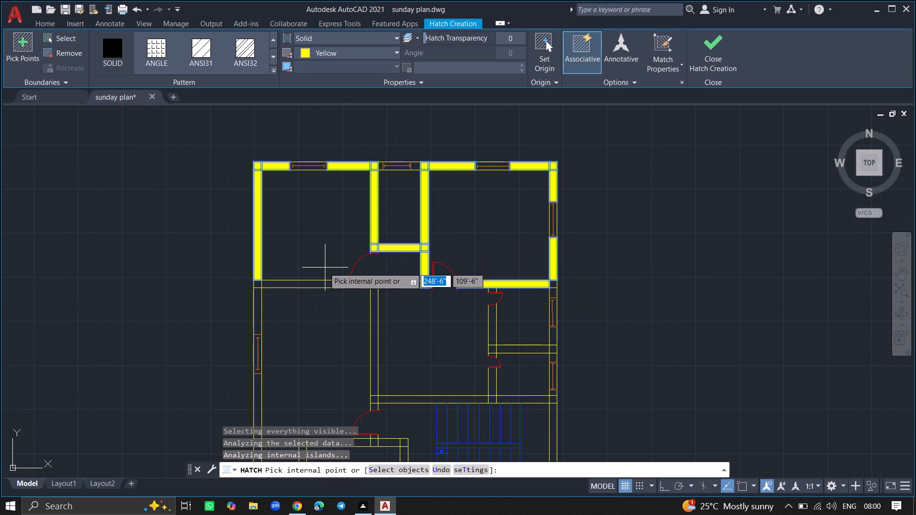
Fill the northwest room's south wall with both end junctions and the west exterior wall down to the next window.
{"action": "left_click", "coordinate": [322, 283]}
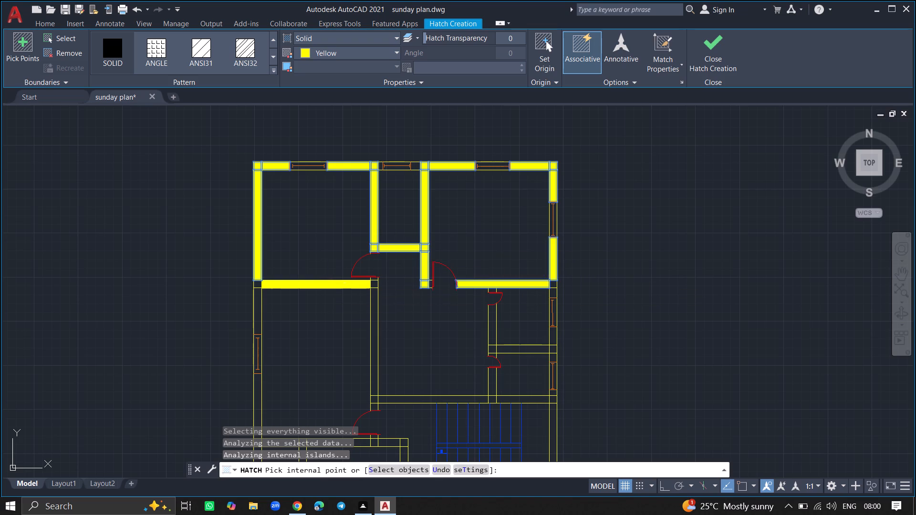
{"action": "left_click", "coordinate": [377, 285]}
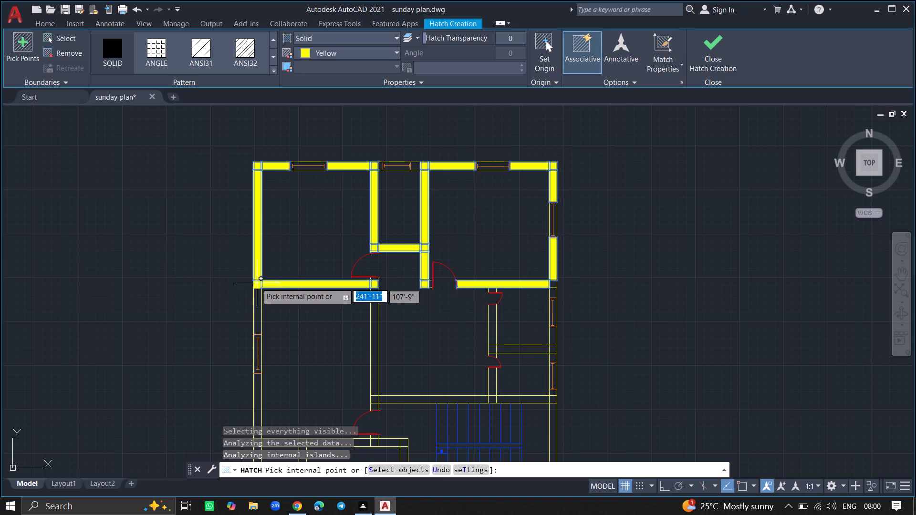
{"action": "left_click", "coordinate": [255, 282]}
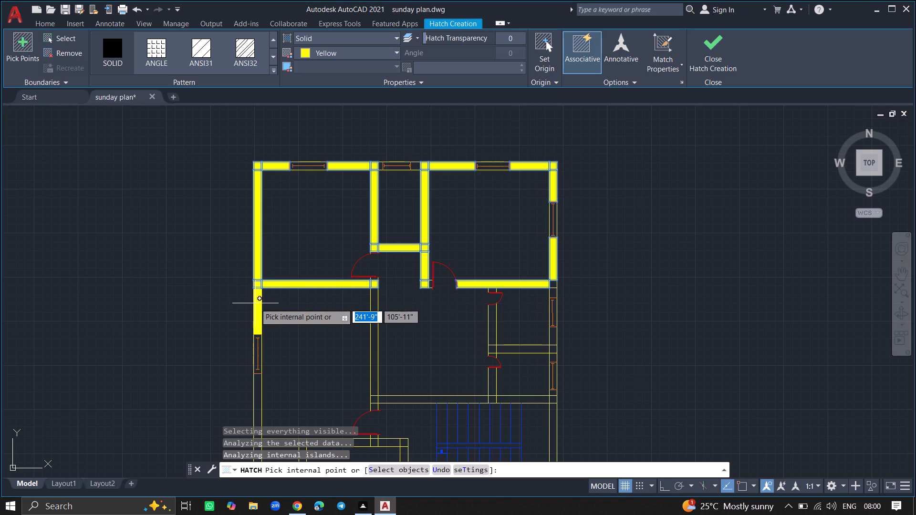
{"action": "left_click", "coordinate": [255, 303]}
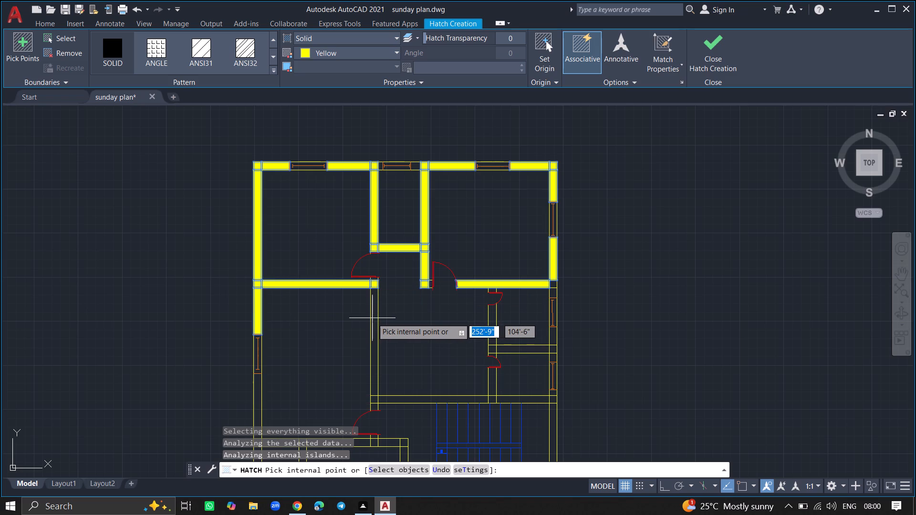
Fill the central hall's west and south walls, their corner junction and the short stub above the door south of it.
{"action": "left_click", "coordinate": [372, 318]}
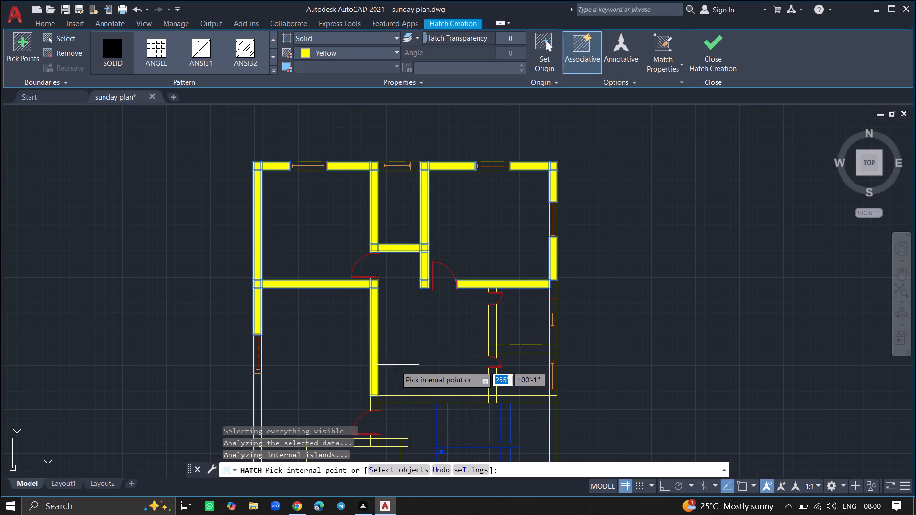
{"action": "left_click", "coordinate": [396, 399]}
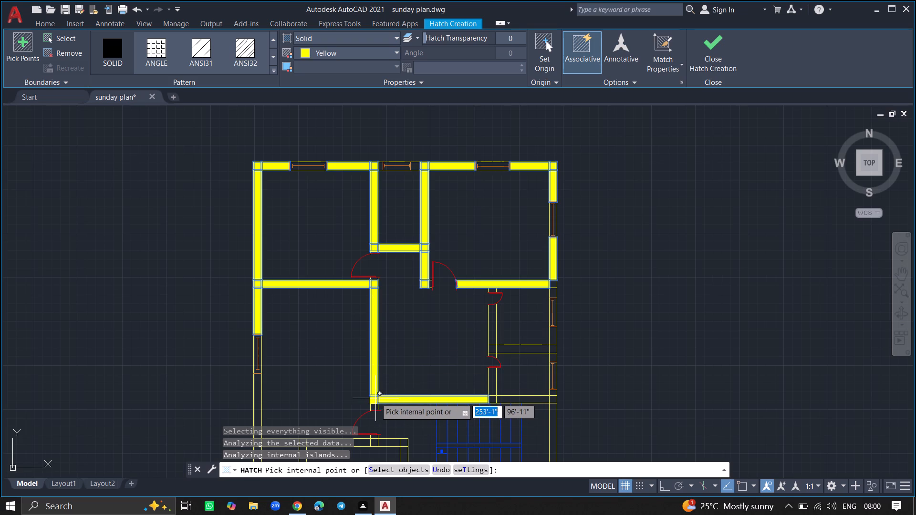
{"action": "left_click", "coordinate": [375, 398]}
{"action": "left_click", "coordinate": [375, 405]}
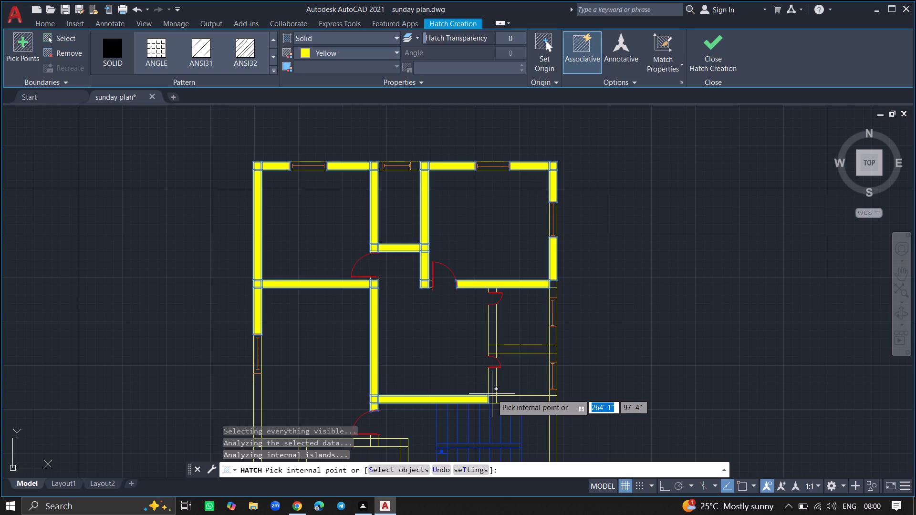
Fill the short wall south of the lower east room's door and extend the south wall's fill through the east exterior wall junction.
{"action": "left_click", "coordinate": [492, 393]}
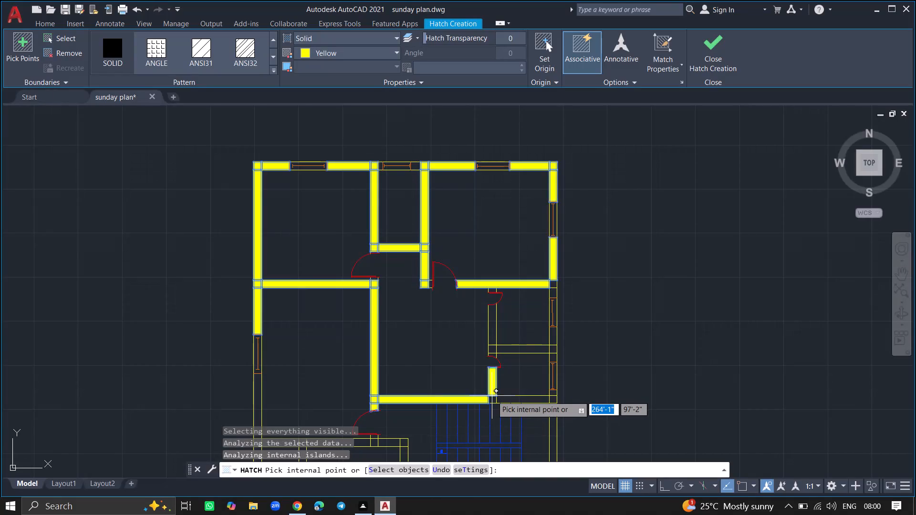
{"action": "left_click", "coordinate": [492, 400]}
{"action": "scroll", "coordinate": [492, 400], "scroll_direction": "up", "scroll_amount": 5, "text": "ctrl"}
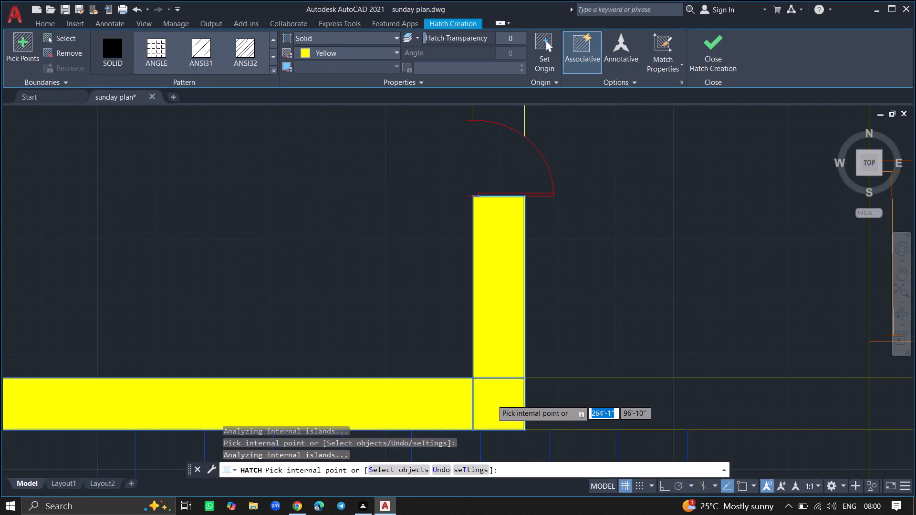
{"action": "left_click", "coordinate": [544, 400]}
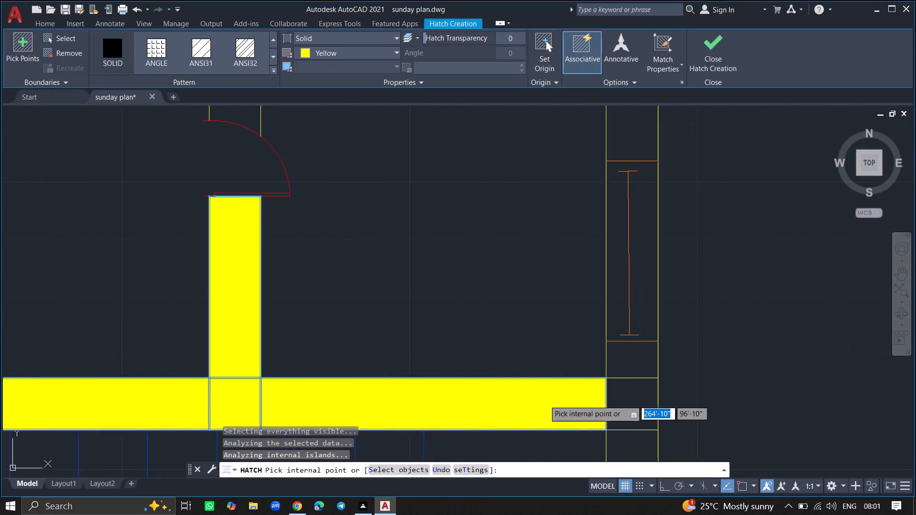
{"action": "left_click", "coordinate": [578, 397]}
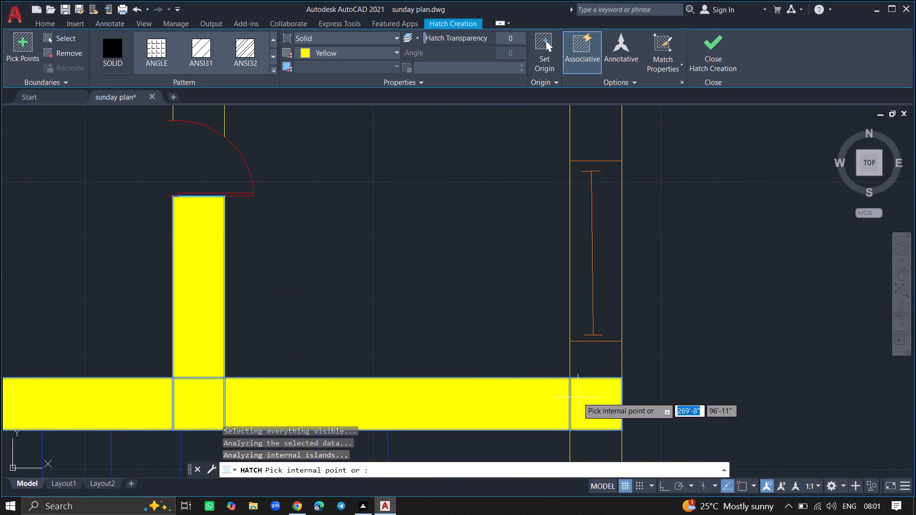
Fill the east wall stub below the lowest window and the wall between the two small east rooms with both end junctions.
{"action": "left_click", "coordinate": [587, 368]}
{"action": "scroll", "coordinate": [587, 368], "scroll_direction": "down", "scroll_amount": 1, "text": "ctrl"}
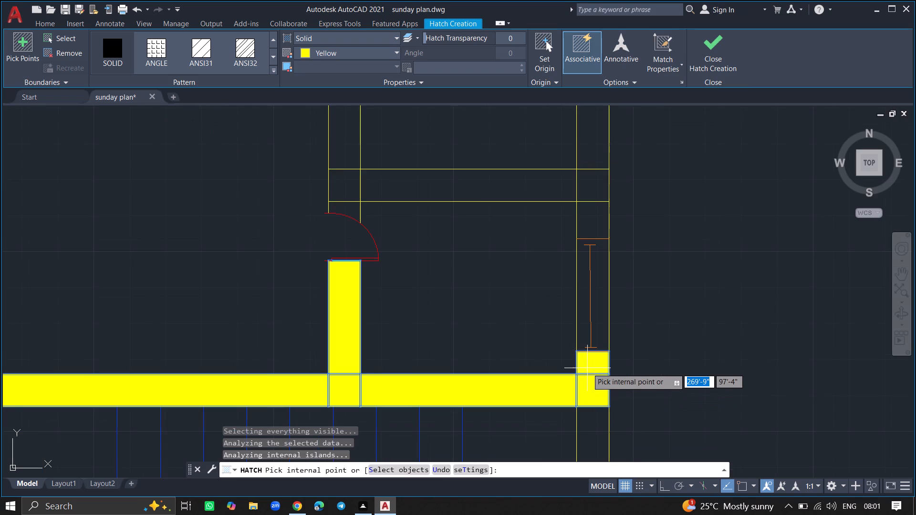
{"action": "scroll", "coordinate": [590, 313], "scroll_direction": "down", "scroll_amount": 2, "text": "ctrl"}
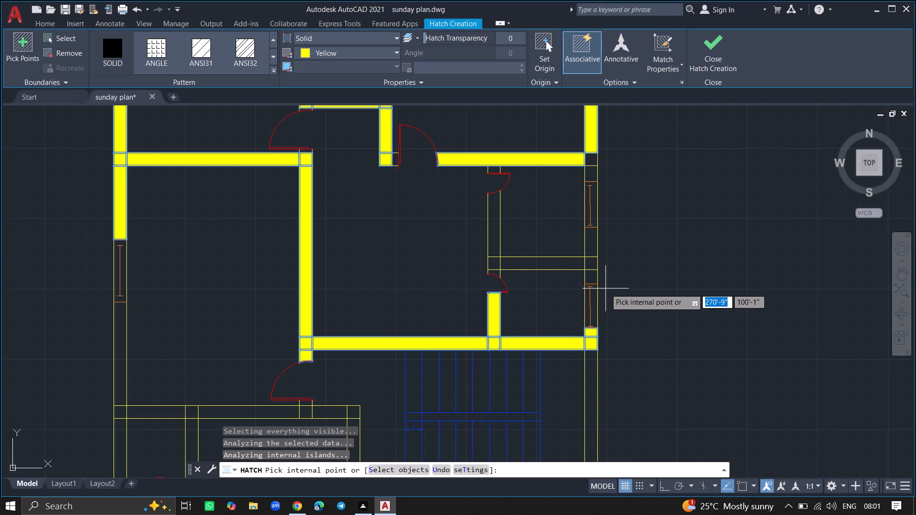
{"action": "scroll", "coordinate": [605, 288], "scroll_direction": "up", "scroll_amount": 1, "text": "ctrl"}
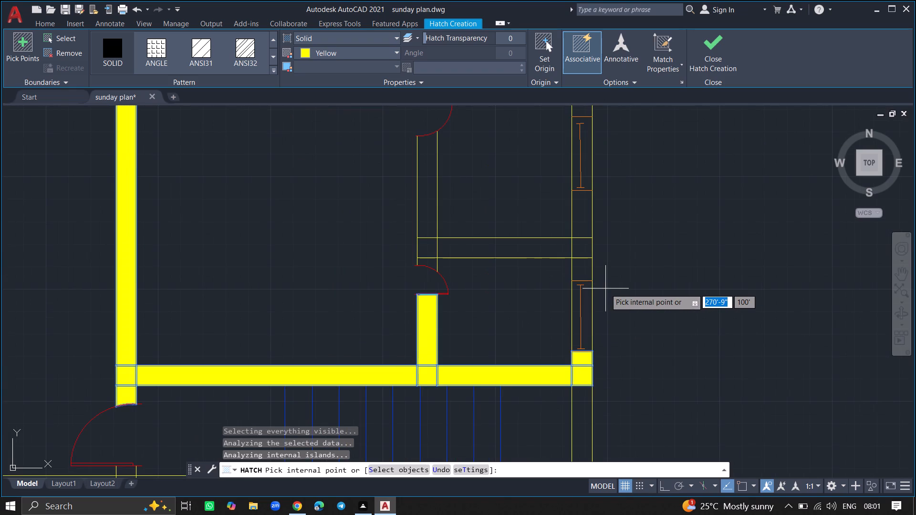
{"action": "left_click", "coordinate": [583, 249]}
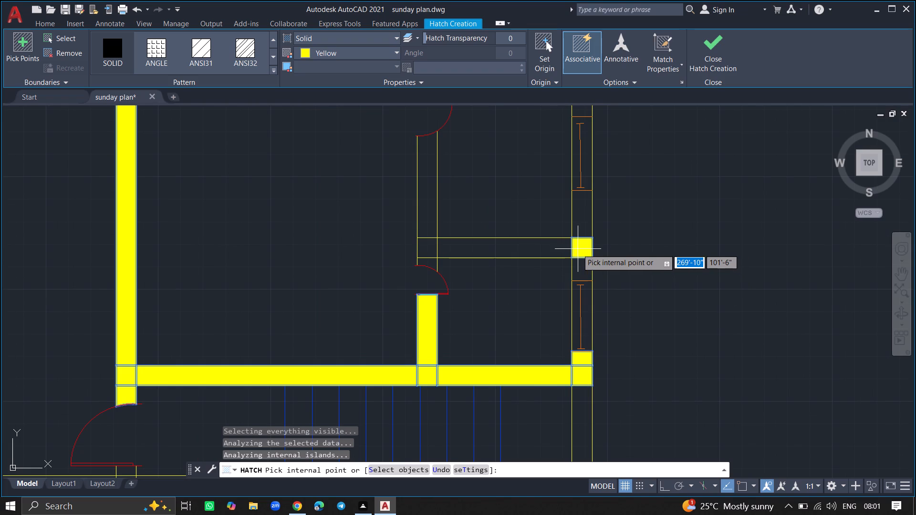
{"action": "left_click", "coordinate": [562, 249]}
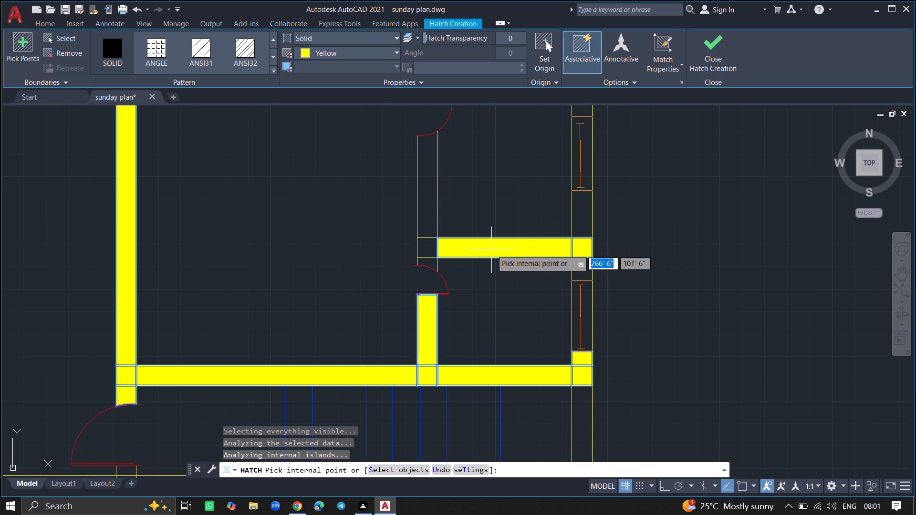
{"action": "left_click", "coordinate": [425, 247]}
Fill the small east rooms' west wall between their two doors, including the stub above the lower door, and the east wall between the windows.
{"action": "left_click", "coordinate": [427, 218]}
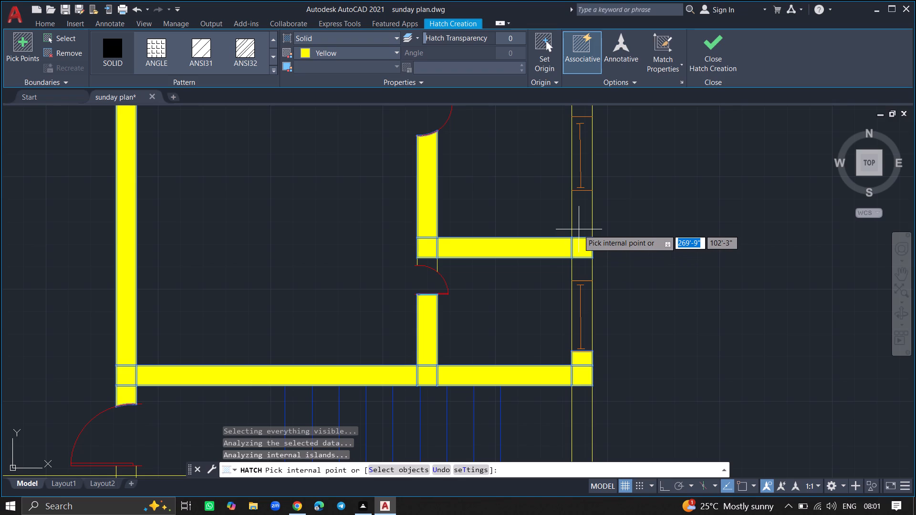
{"action": "left_click", "coordinate": [577, 228]}
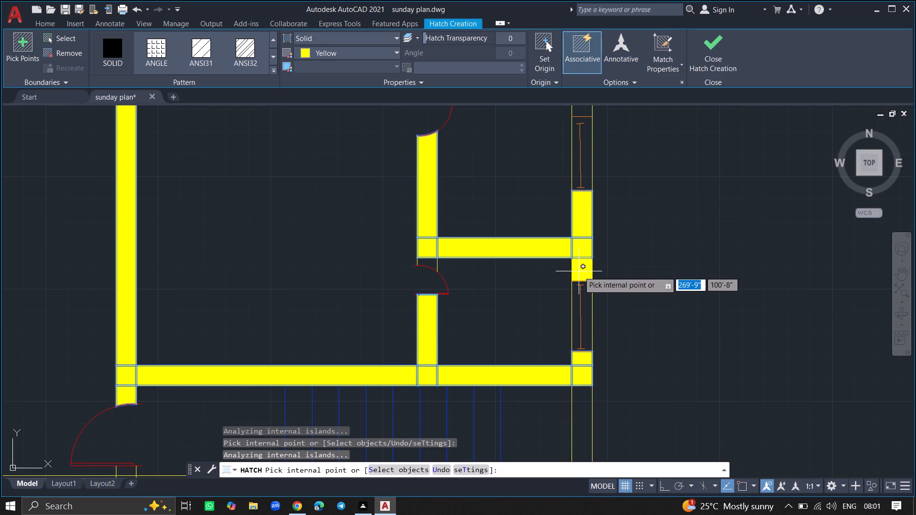
{"action": "left_click", "coordinate": [579, 271]}
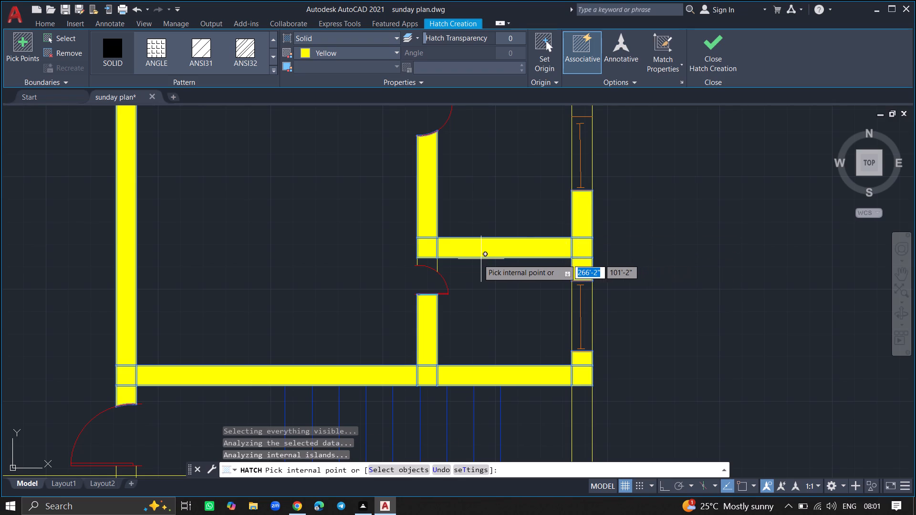
{"action": "scroll", "coordinate": [419, 263], "scroll_direction": "up", "scroll_amount": 5, "text": "ctrl"}
{"action": "left_click", "coordinate": [419, 263]}
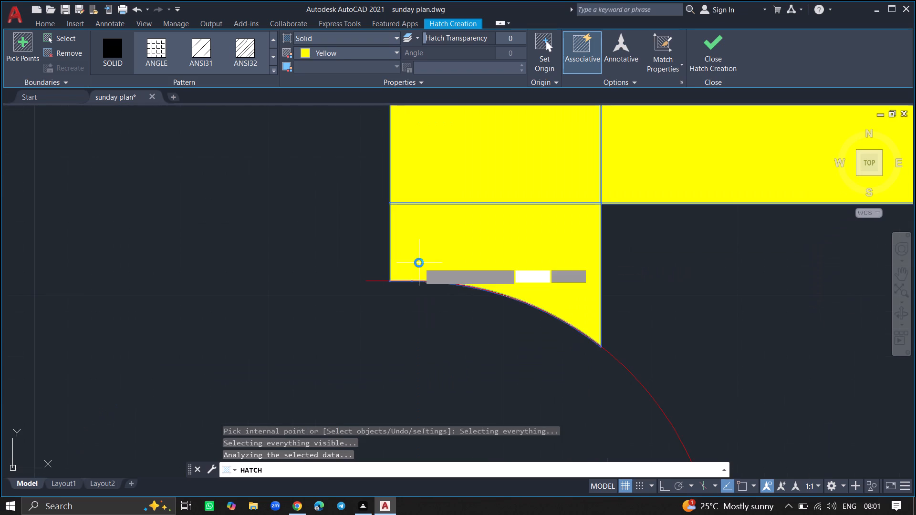
Fill the east wall junction and segment above the upper small room's window, and the short stub above that room's door.
{"action": "scroll", "coordinate": [445, 250], "scroll_direction": "down", "scroll_amount": 2, "text": "ctrl"}
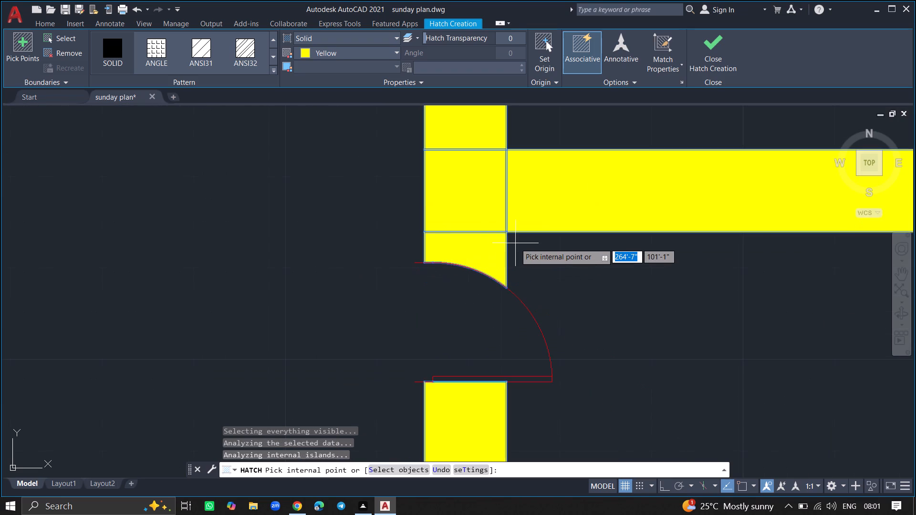
{"action": "scroll", "coordinate": [515, 243], "scroll_direction": "down", "scroll_amount": 3, "text": "ctrl"}
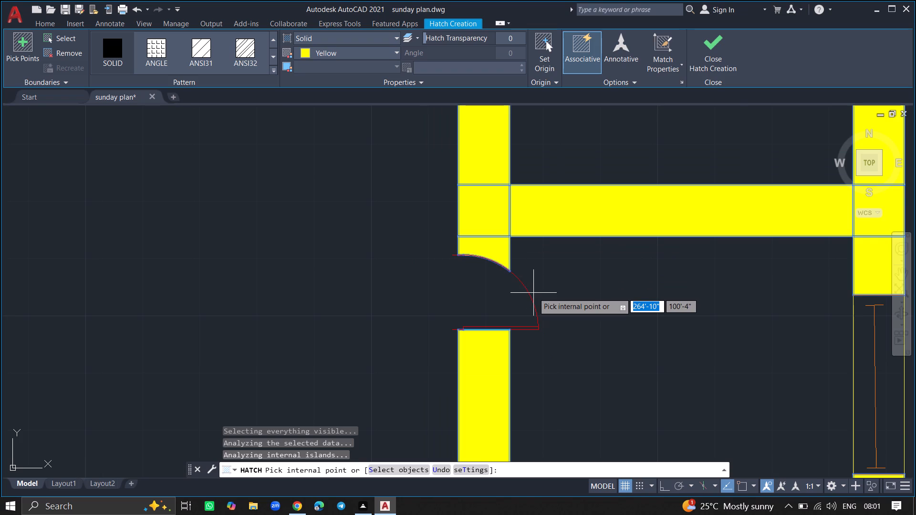
{"action": "scroll", "coordinate": [533, 293], "scroll_direction": "down", "scroll_amount": 2, "text": "ctrl"}
{"action": "scroll", "coordinate": [549, 257], "scroll_direction": "down", "scroll_amount": 1, "text": "ctrl"}
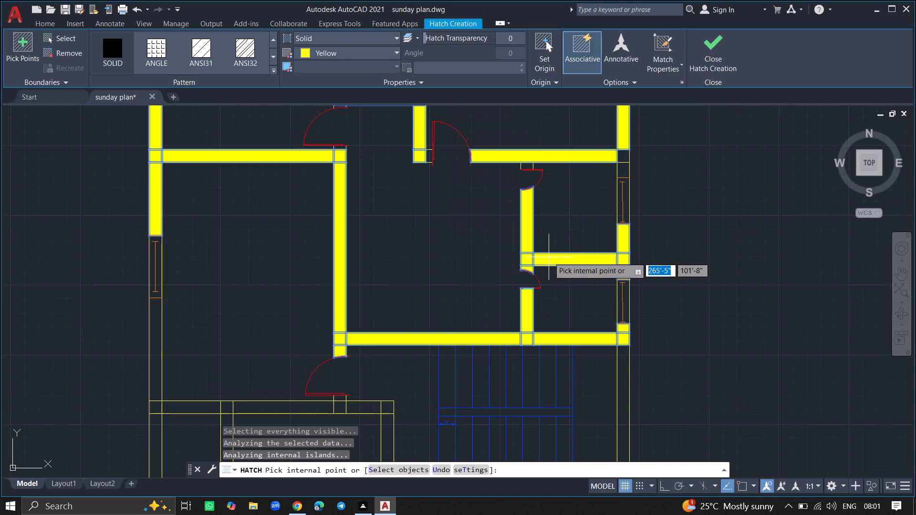
{"action": "left_click", "coordinate": [620, 161]}
{"action": "left_click", "coordinate": [622, 168]}
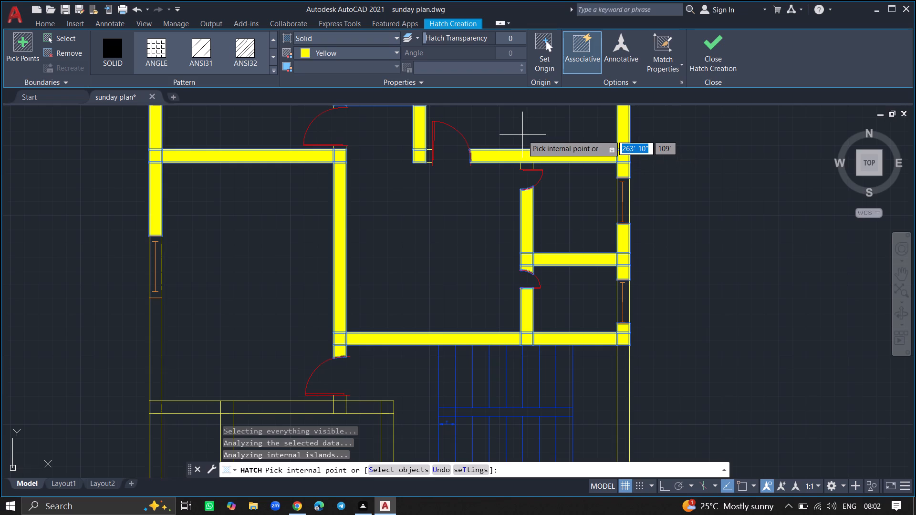
{"action": "scroll", "coordinate": [522, 135], "scroll_direction": "up", "scroll_amount": 2, "text": "ctrl"}
{"action": "left_click", "coordinate": [529, 208]}
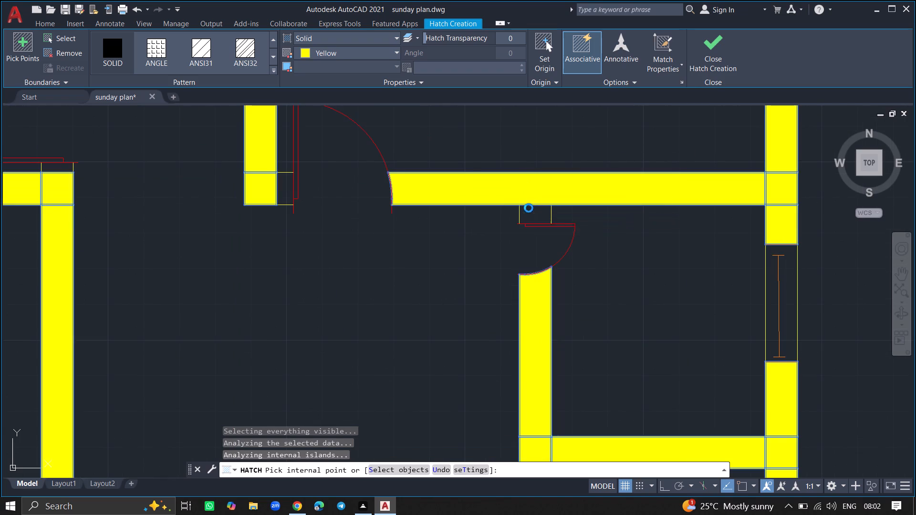
Fill the west exterior wall from below its window down to the south wall line, including the junction with the small southwest rooms' north wall.
{"action": "scroll", "coordinate": [529, 208], "scroll_direction": "down", "scroll_amount": 4, "text": "ctrl"}
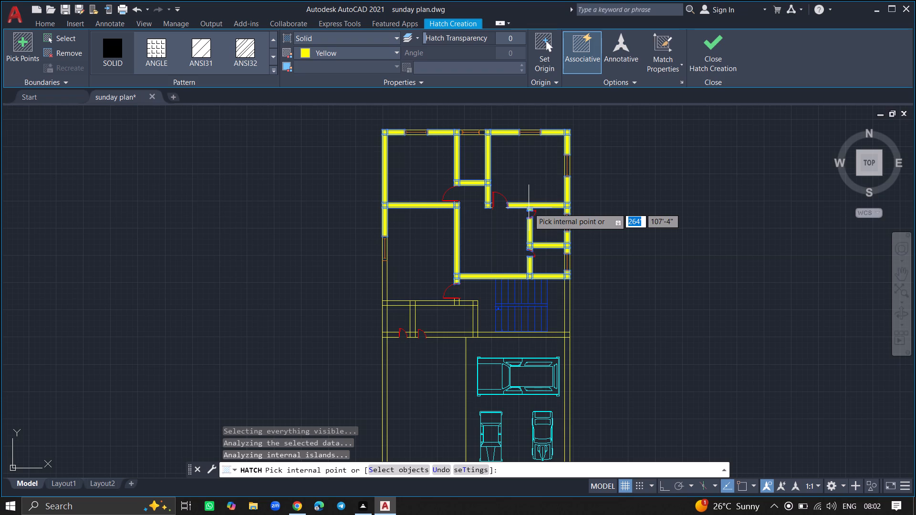
{"action": "scroll", "coordinate": [529, 208], "scroll_direction": "down", "scroll_amount": 1, "text": "ctrl"}
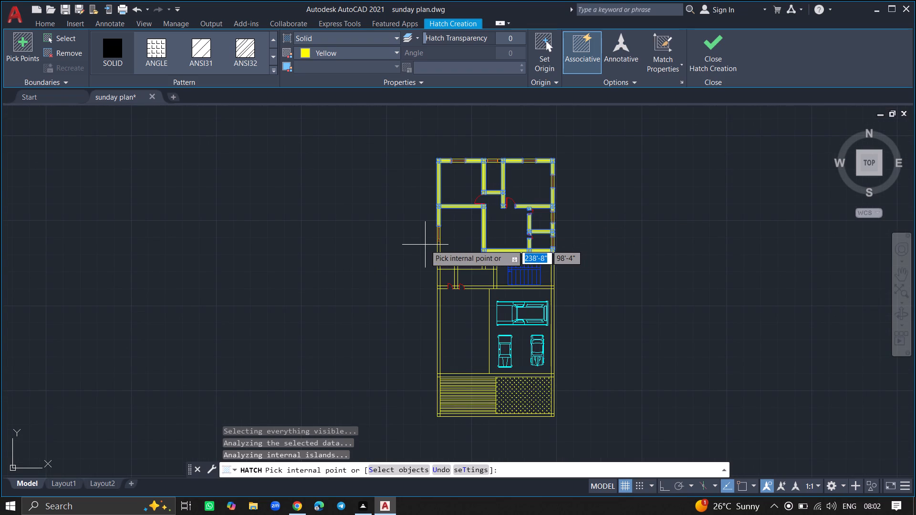
{"action": "scroll", "coordinate": [439, 245], "scroll_direction": "up", "scroll_amount": 2, "text": "ctrl"}
{"action": "left_click", "coordinate": [439, 245]}
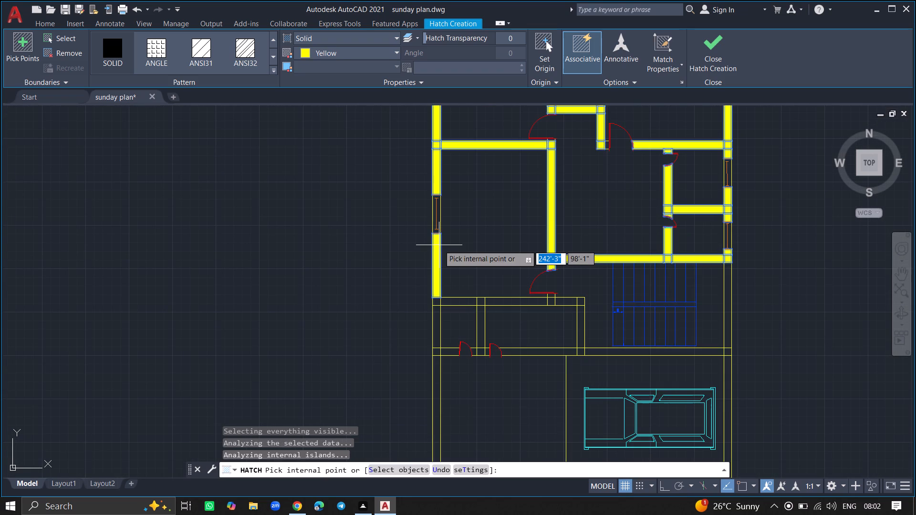
{"action": "left_click", "coordinate": [437, 308]}
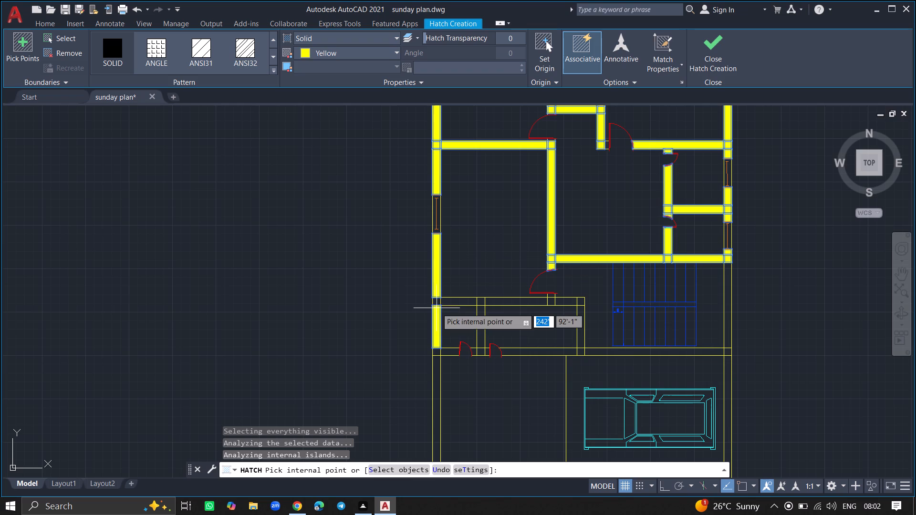
{"action": "left_click", "coordinate": [436, 302]}
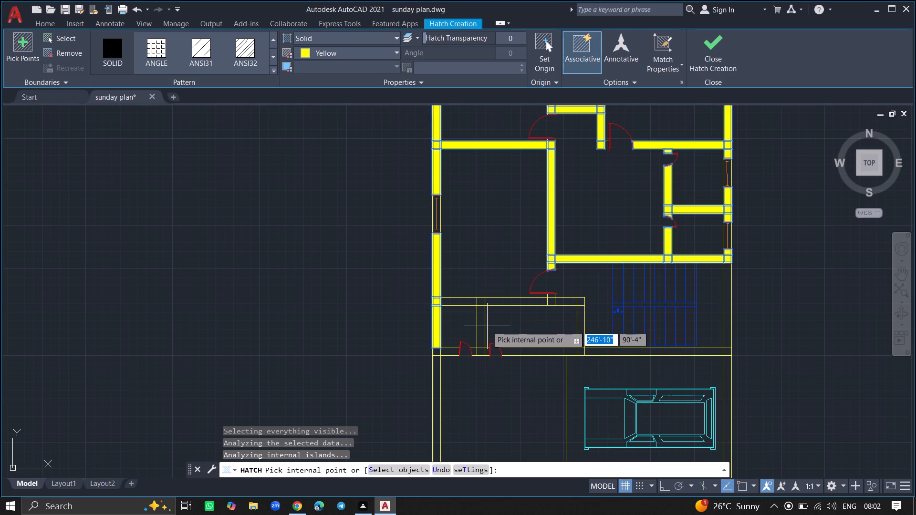
Fill the partition between the two small southwest rooms, its top junction, and their north wall as far as the door jamb stub.
{"action": "left_click", "coordinate": [480, 325]}
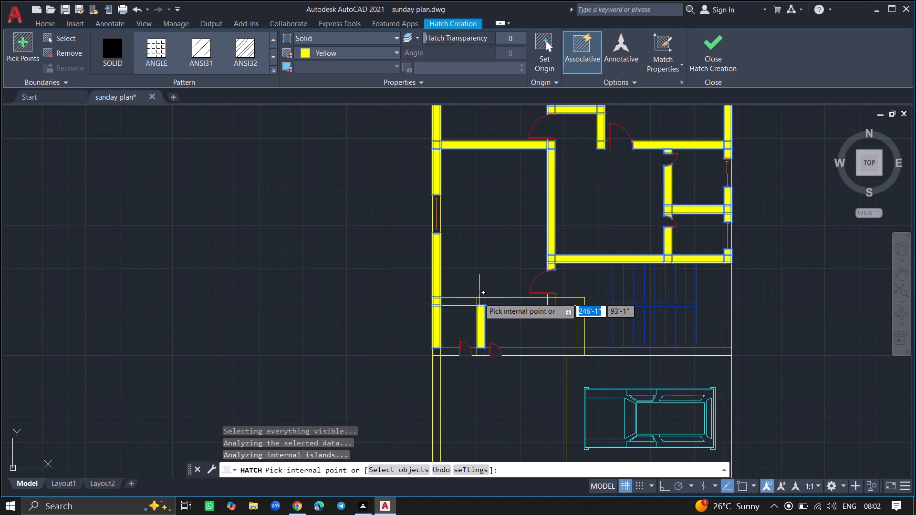
{"action": "left_click", "coordinate": [479, 300]}
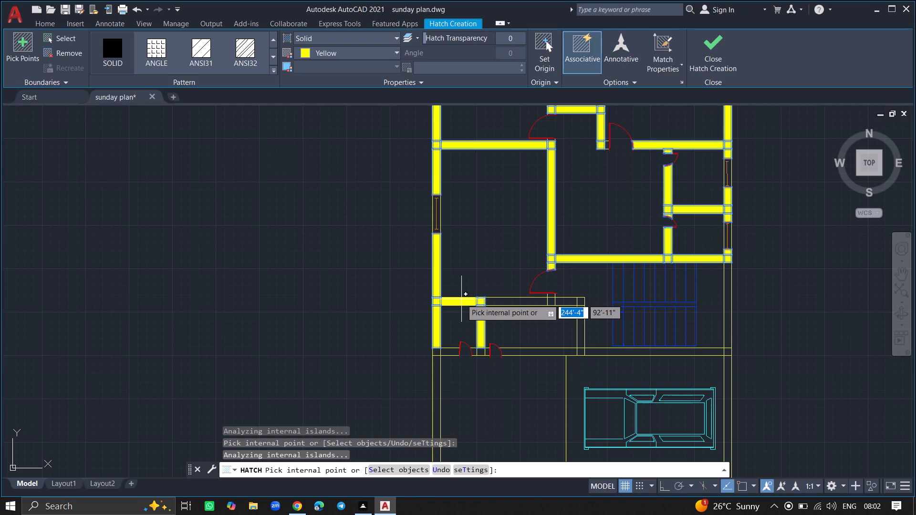
{"action": "scroll", "coordinate": [461, 299], "scroll_direction": "up", "scroll_amount": 2, "text": "ctrl"}
{"action": "left_click", "coordinate": [461, 299]}
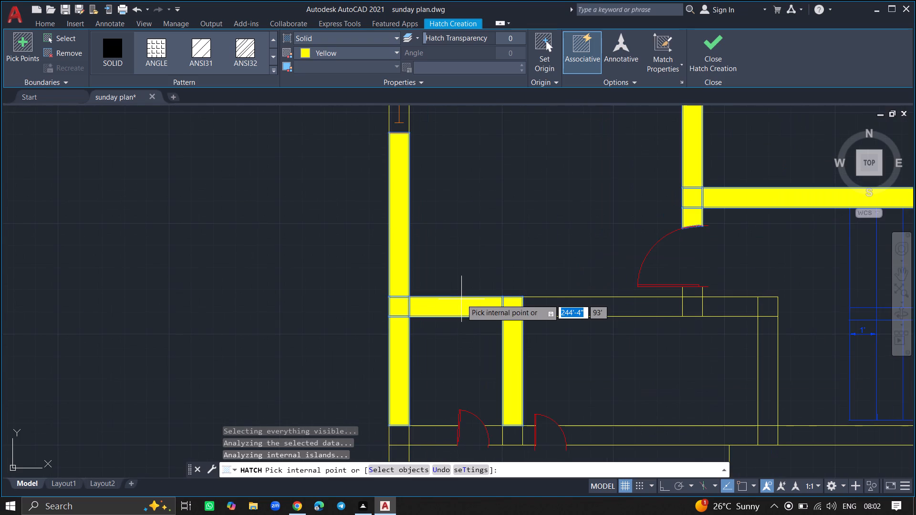
{"action": "left_click", "coordinate": [531, 301]}
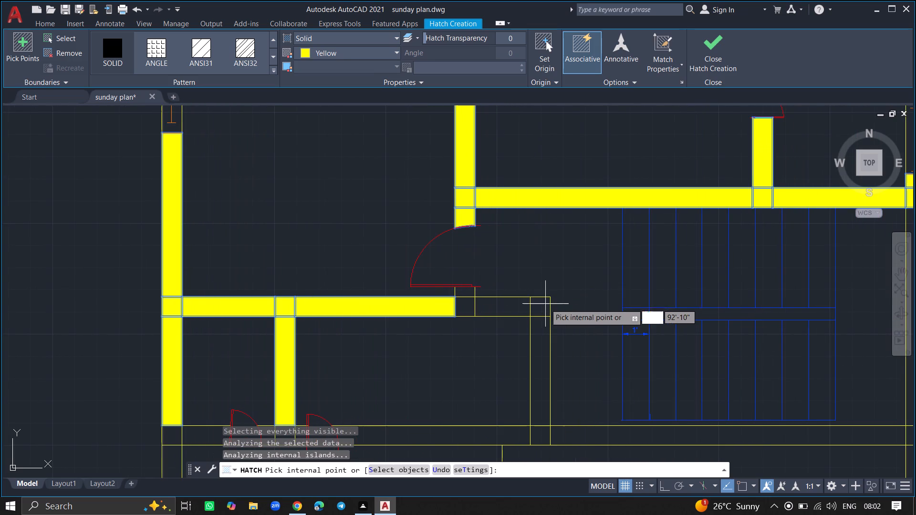
Fill the northeast corner and east end of the southwest rooms' north wall, plus the junction and stub below the door.
{"action": "left_click", "coordinate": [544, 306]}
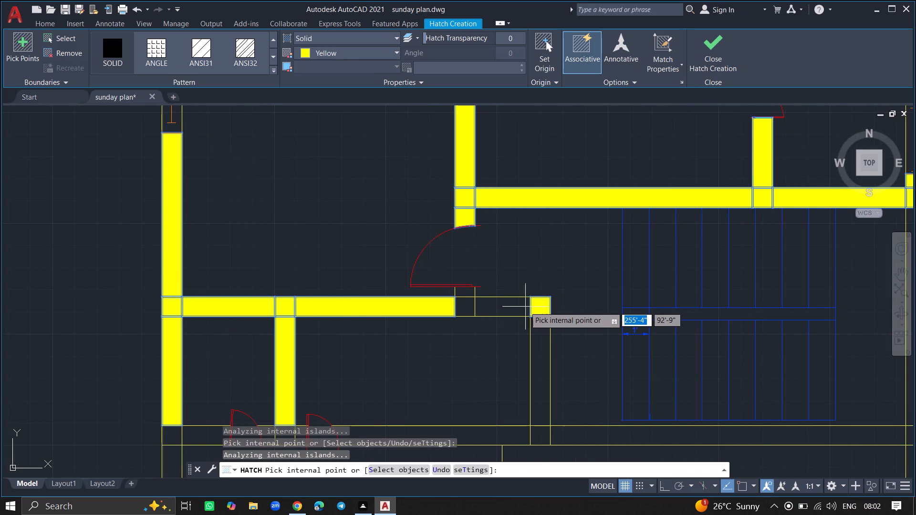
{"action": "left_click", "coordinate": [523, 307]}
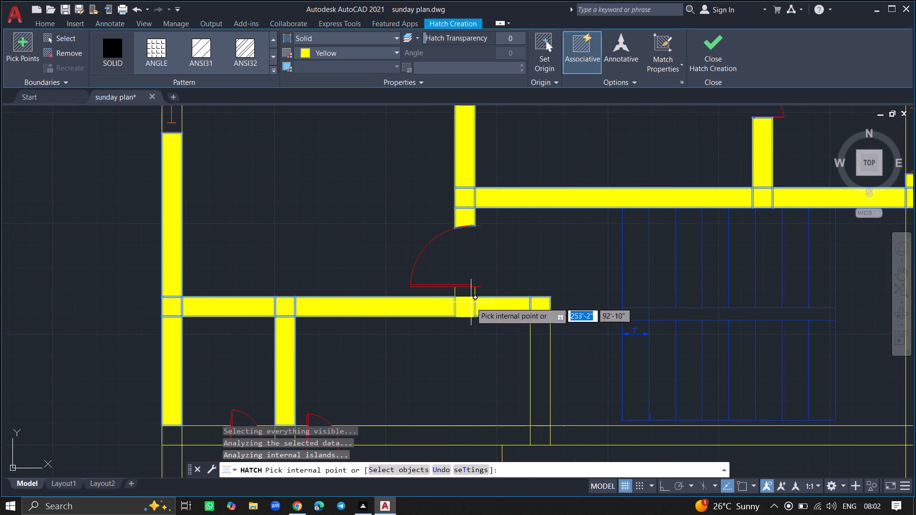
{"action": "left_click", "coordinate": [471, 302]}
{"action": "left_click", "coordinate": [469, 290]}
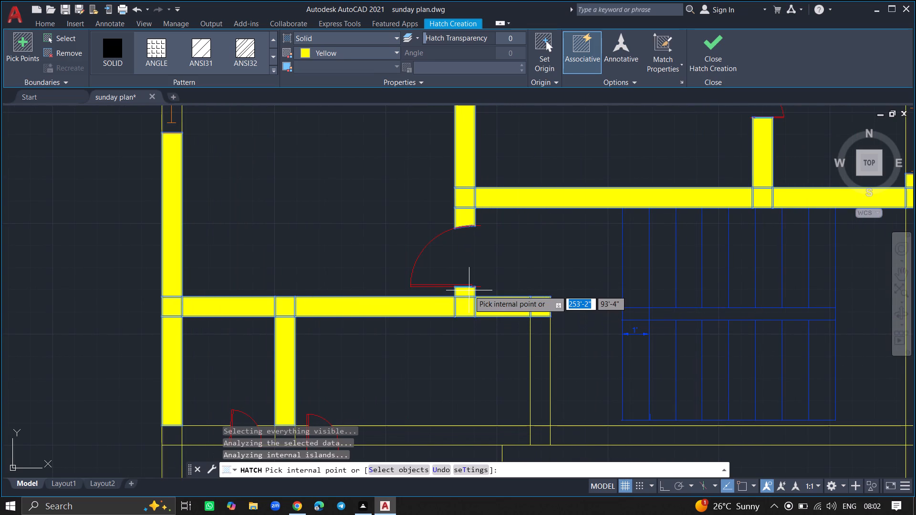
Fill the larger southwest room's east wall, its southeast corner and the south wall up to that room's door.
{"action": "left_click", "coordinate": [537, 346]}
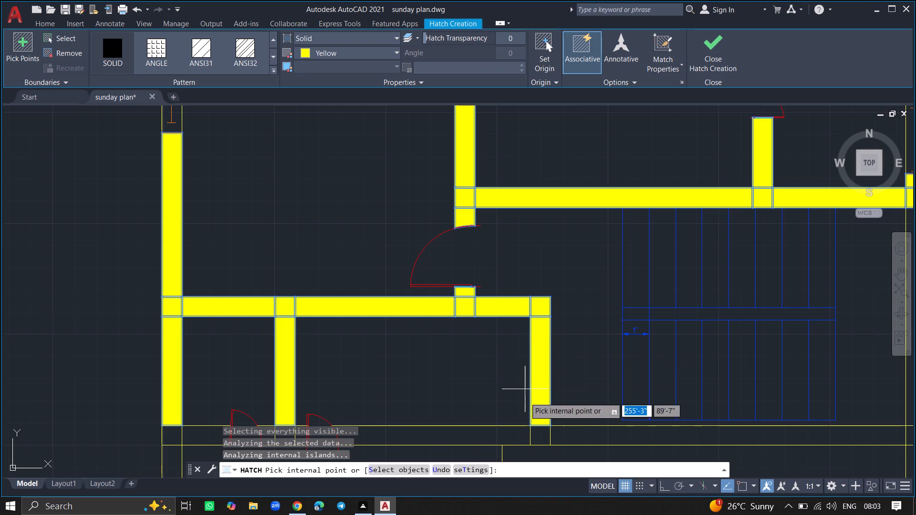
{"action": "left_click", "coordinate": [533, 433]}
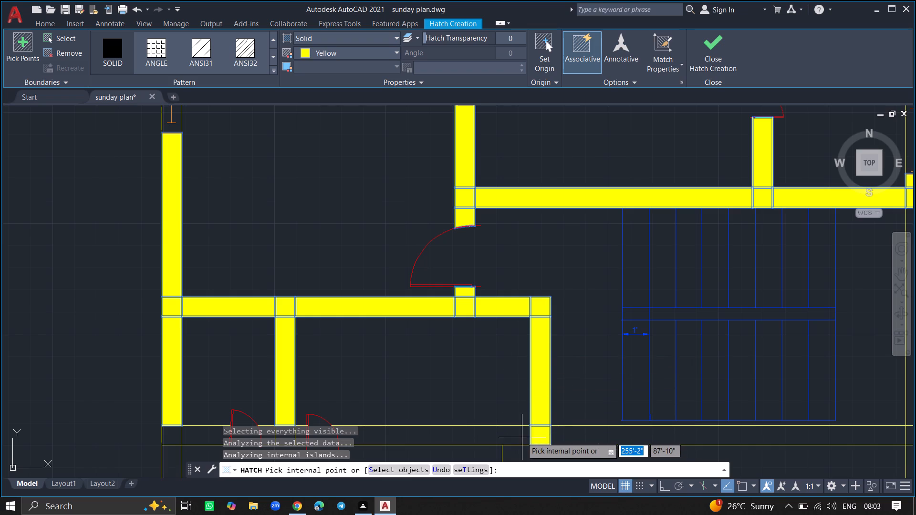
{"action": "left_click", "coordinate": [520, 437]}
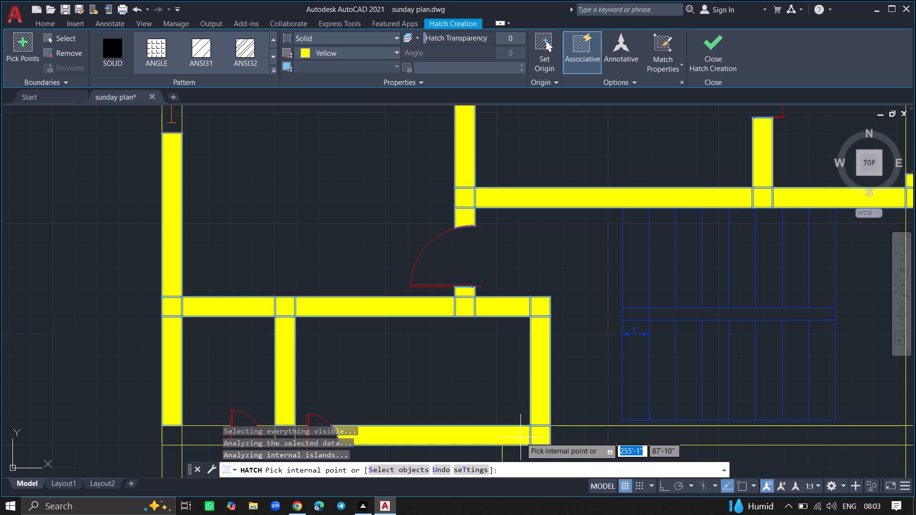
{"action": "left_click_drag", "start_coordinate": [520, 437], "coordinate": [427, 391]}
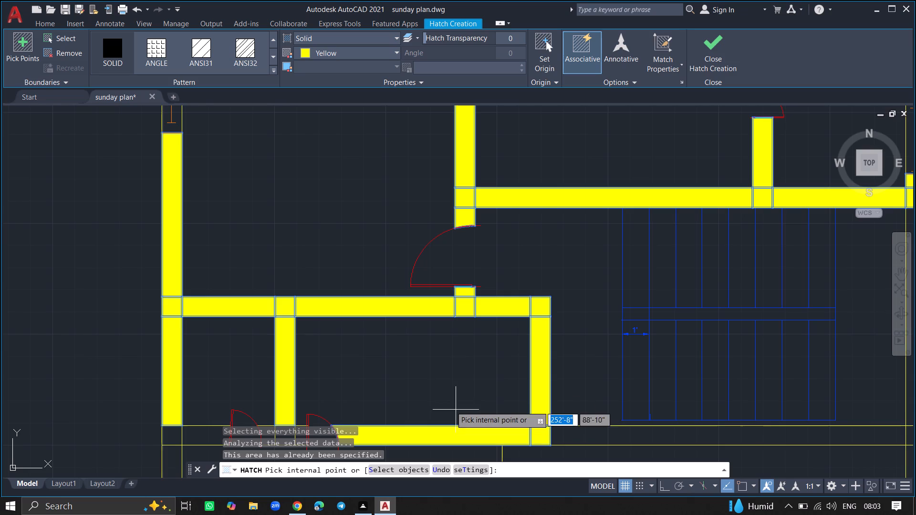
{"action": "left_click_drag", "start_coordinate": [427, 391], "coordinate": [418, 385]}
Fill the southwest corner, the south wall on both sides of the smaller southwest room's door, and the partition's bottom junction.
{"action": "scroll", "coordinate": [418, 385], "scroll_direction": "down", "scroll_amount": 3, "text": "ctrl"}
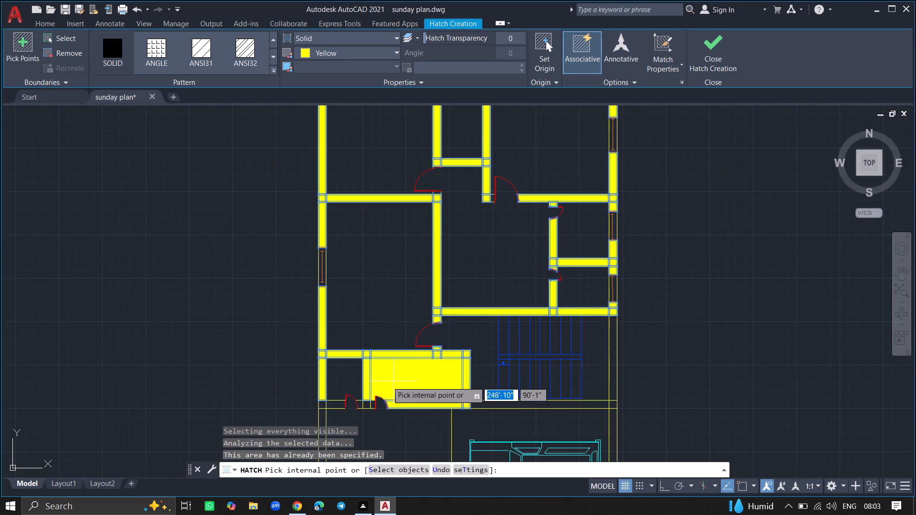
{"action": "left_click", "coordinate": [331, 408]}
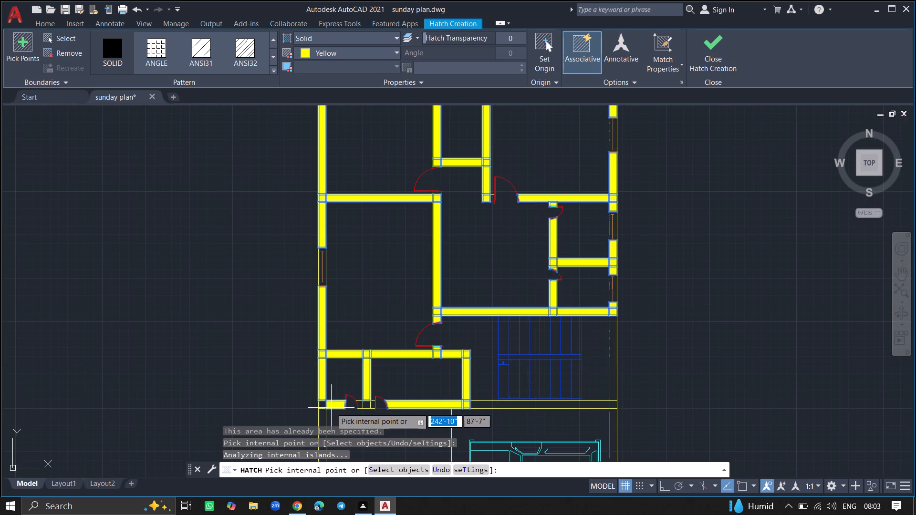
{"action": "scroll", "coordinate": [331, 408], "scroll_direction": "up", "scroll_amount": 4, "text": "ctrl"}
{"action": "left_click", "coordinate": [287, 397]}
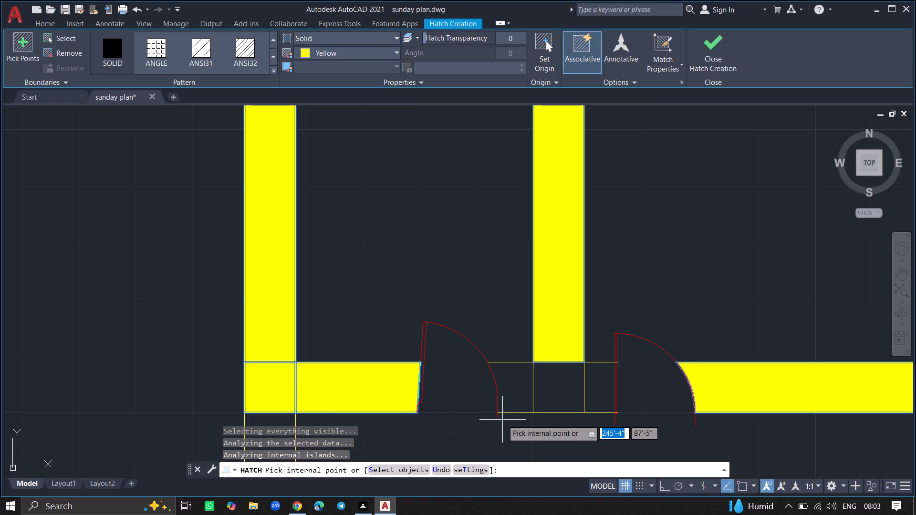
{"action": "left_click", "coordinate": [521, 393]}
{"action": "left_click", "coordinate": [529, 392]}
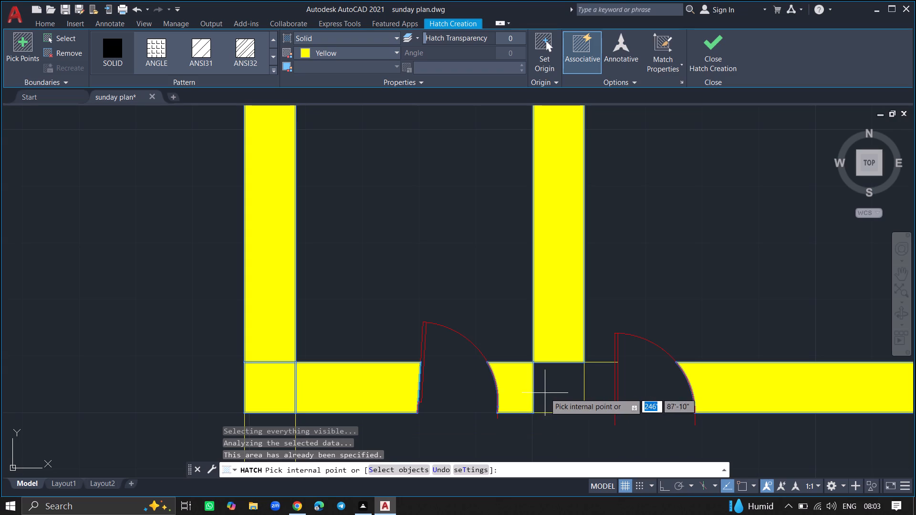
{"action": "left_click", "coordinate": [545, 393]}
{"action": "left_click", "coordinate": [581, 386]}
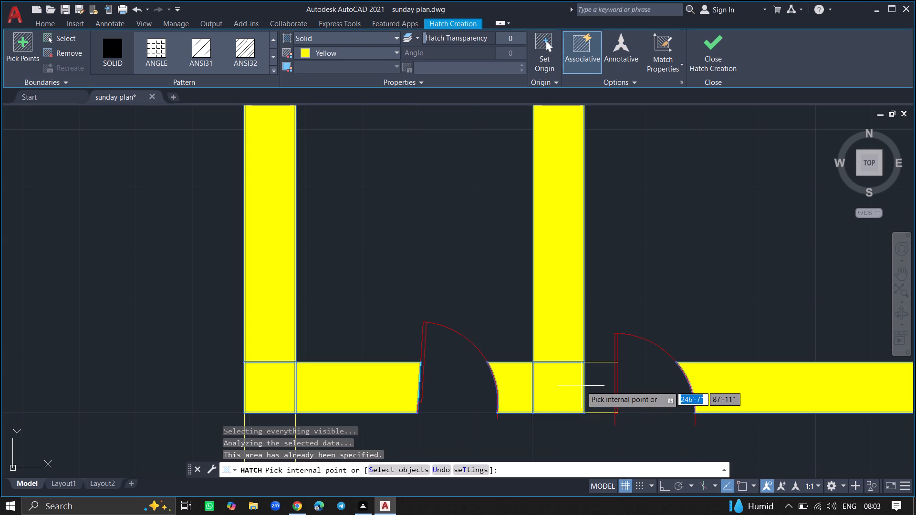
Fill the south wall stub beside the larger southwest room's door and the parking area's west wall with the solid yellow hatch.
{"action": "left_click", "coordinate": [591, 386]}
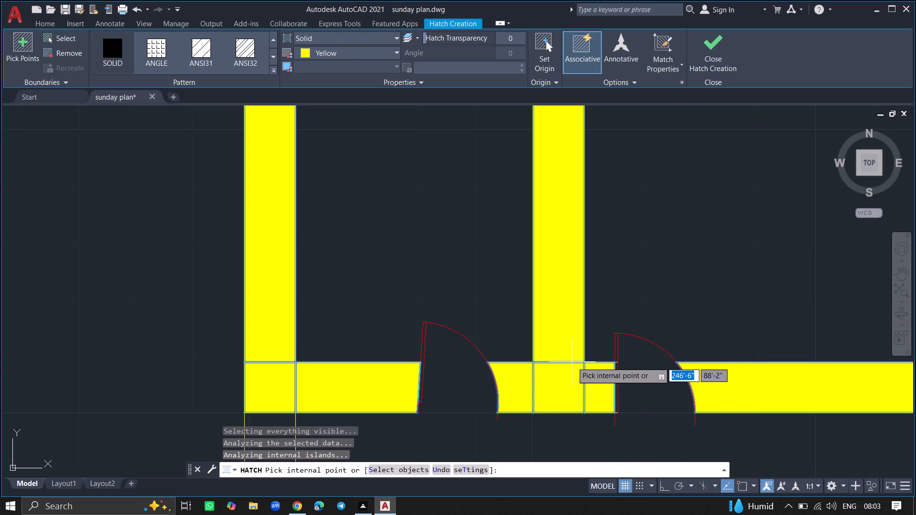
{"action": "scroll", "coordinate": [572, 359], "scroll_direction": "down", "scroll_amount": 4, "text": "ctrl"}
{"action": "scroll", "coordinate": [585, 307], "scroll_direction": "down", "scroll_amount": 3, "text": "ctrl"}
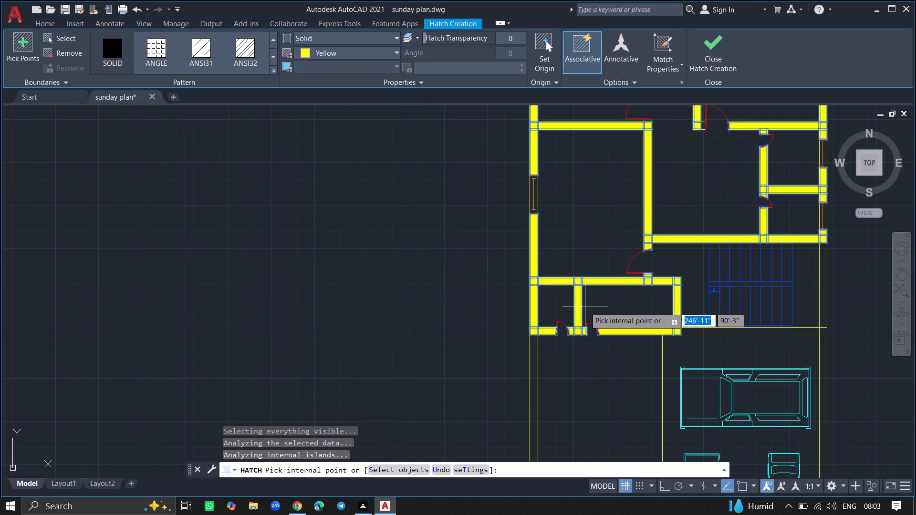
{"action": "left_click", "coordinate": [533, 370]}
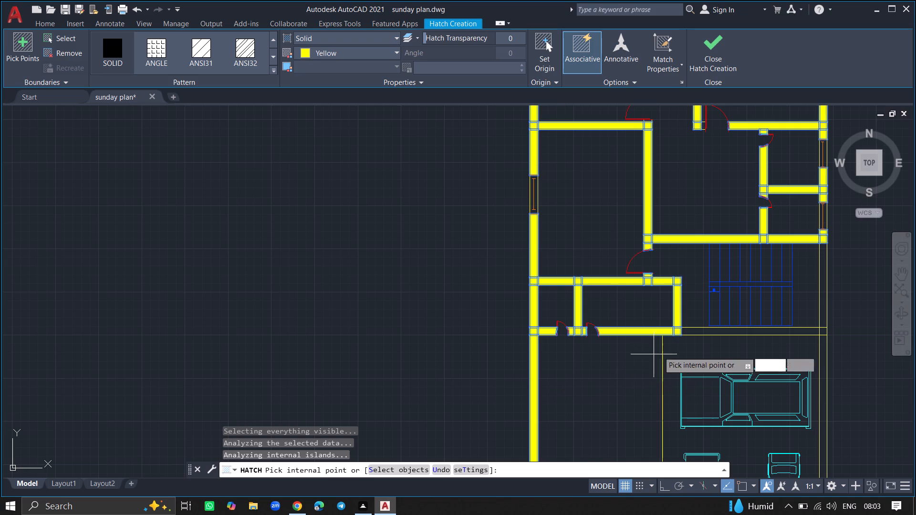
Fill the wall south of the staircase, the east wall beside the staircase, their corner junction and the parking area's east wall.
{"action": "left_click", "coordinate": [693, 332]}
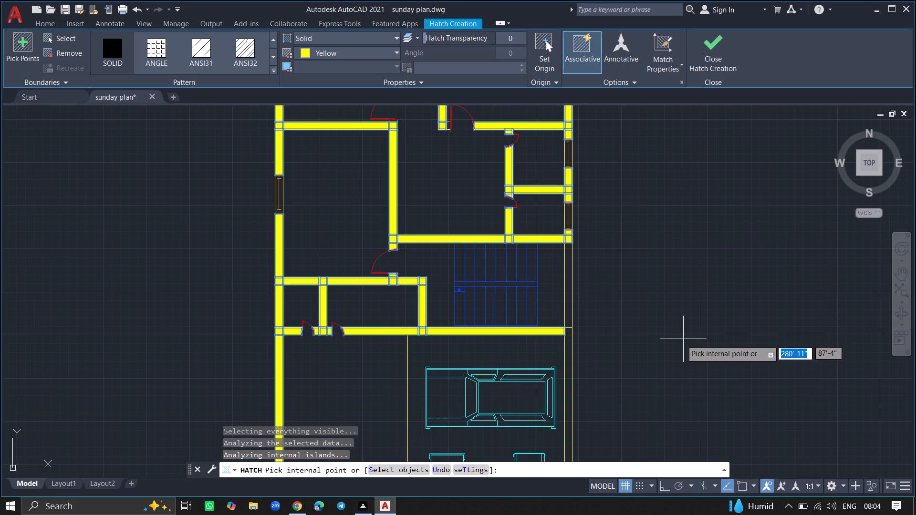
{"action": "left_click", "coordinate": [568, 307]}
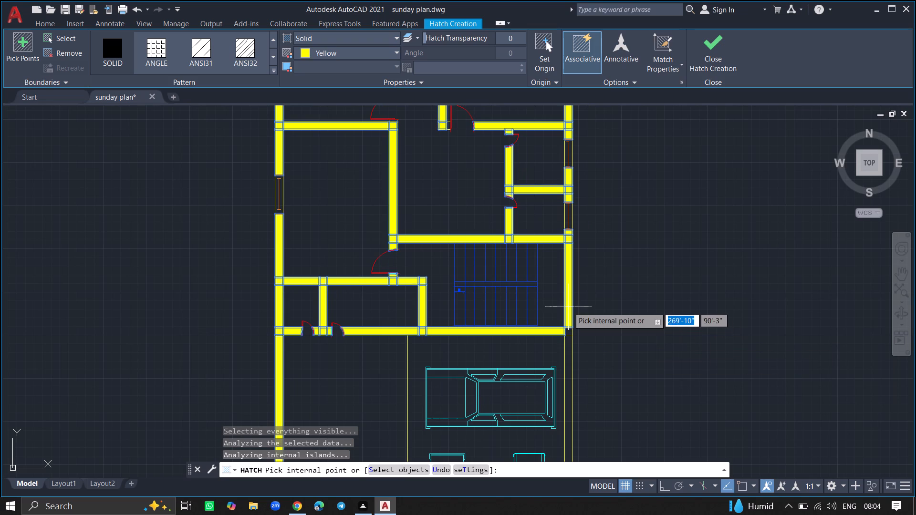
{"action": "left_click", "coordinate": [567, 331]}
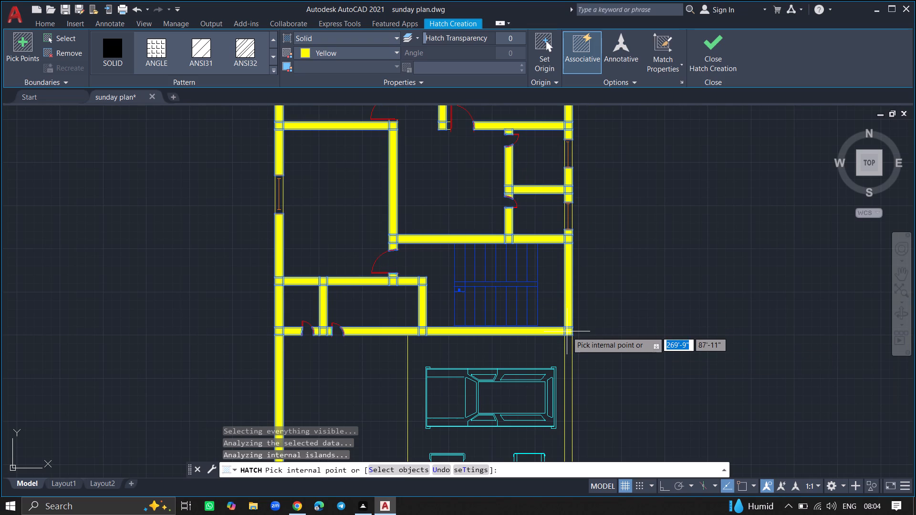
{"action": "left_click", "coordinate": [567, 350]}
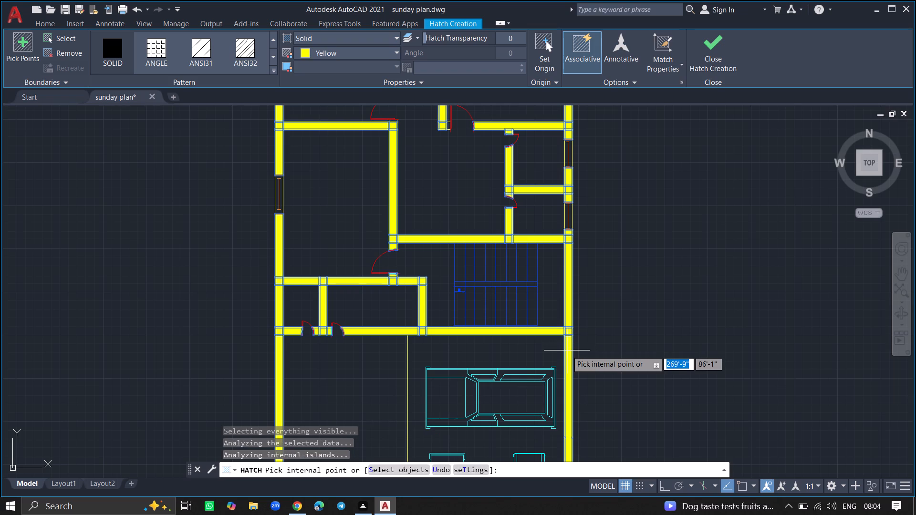
Fill the west wall of the patterned front strip, the wall between it and the parking area, and that wall's two end junctions.
{"action": "scroll", "coordinate": [614, 315], "scroll_direction": "down", "scroll_amount": 2, "text": "ctrl"}
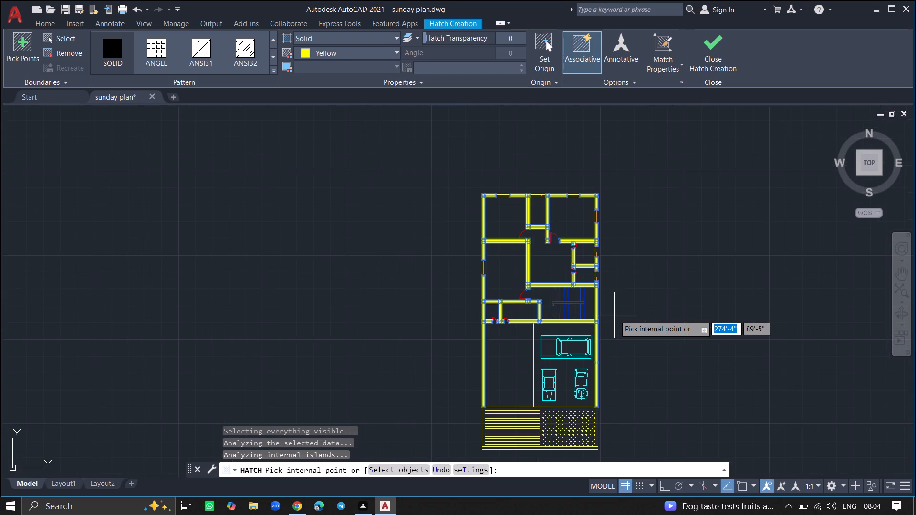
{"action": "left_click", "coordinate": [484, 423]}
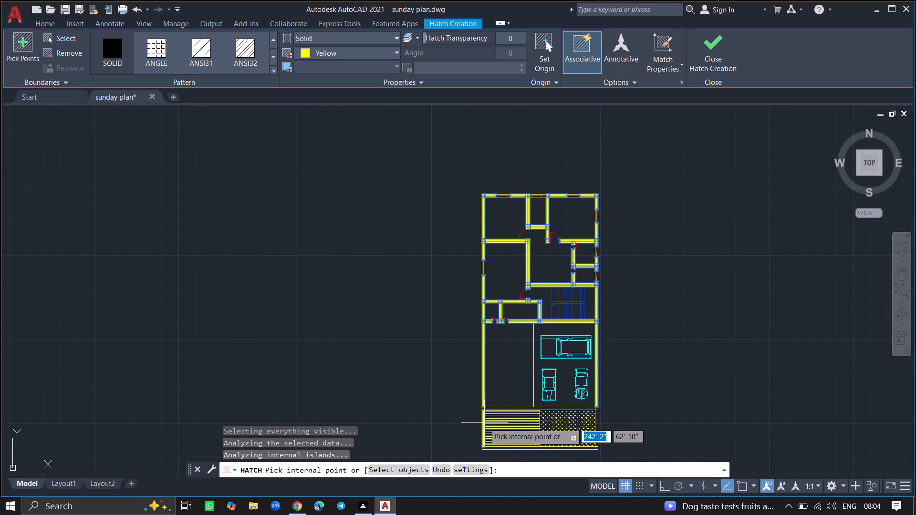
{"action": "left_click", "coordinate": [484, 423]}
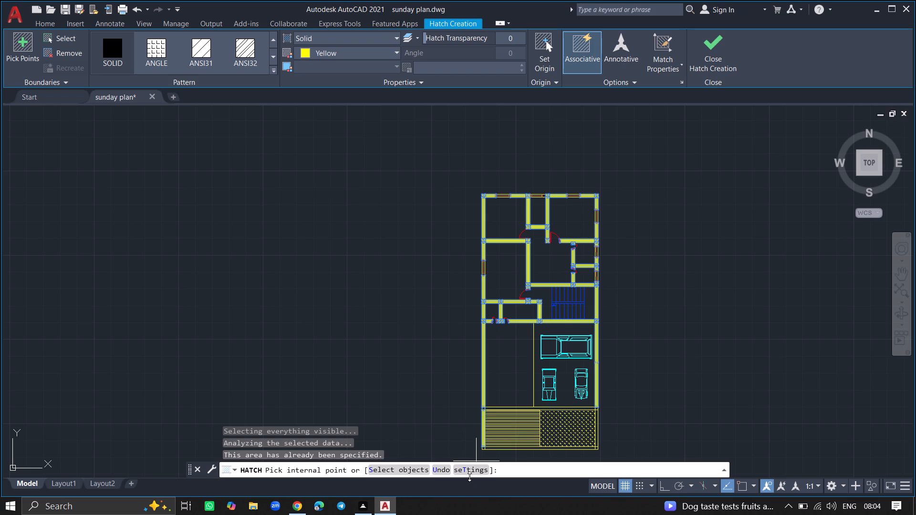
{"action": "scroll", "coordinate": [469, 476], "scroll_direction": "up", "scroll_amount": 8, "text": "ctrl"}
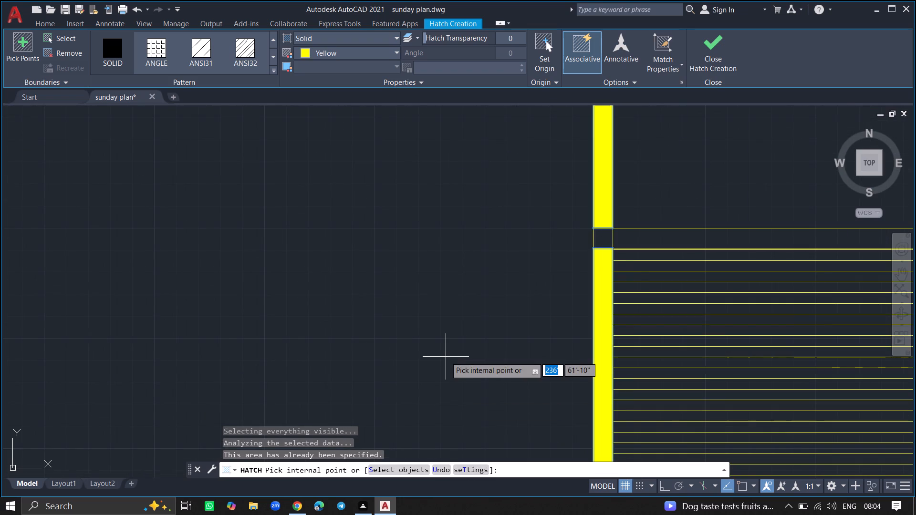
{"action": "left_click", "coordinate": [607, 240]}
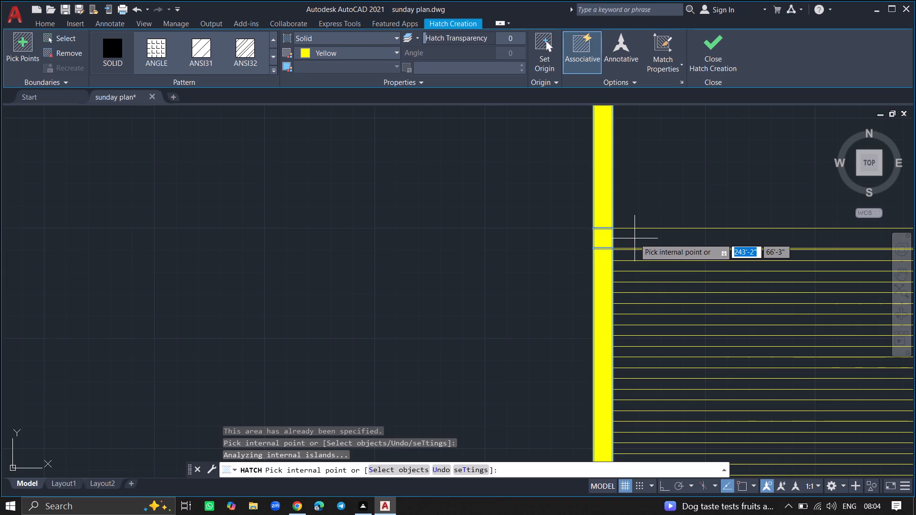
{"action": "left_click", "coordinate": [635, 238]}
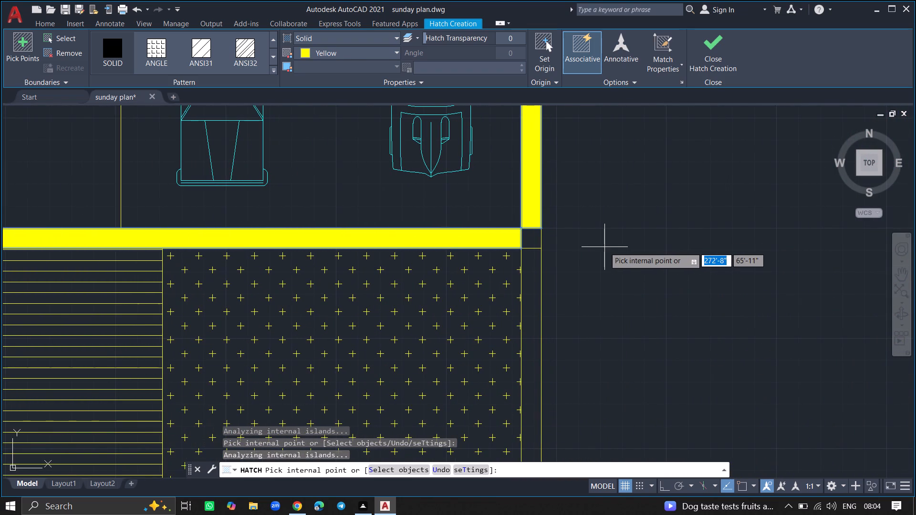
{"action": "left_click", "coordinate": [524, 242]}
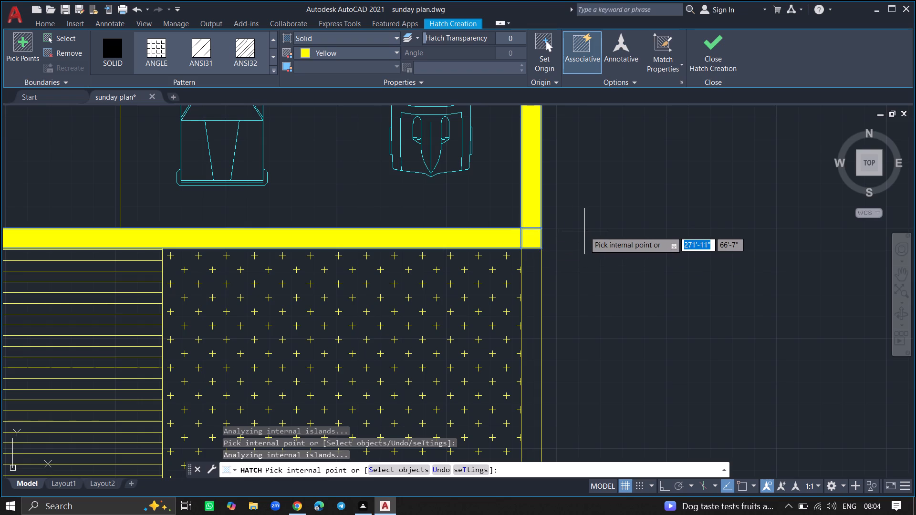
Fill the front strip's east wall, south wall and both southern corners, and finish the hatch.
{"action": "scroll", "coordinate": [584, 231], "scroll_direction": "down", "scroll_amount": 4, "text": "ctrl"}
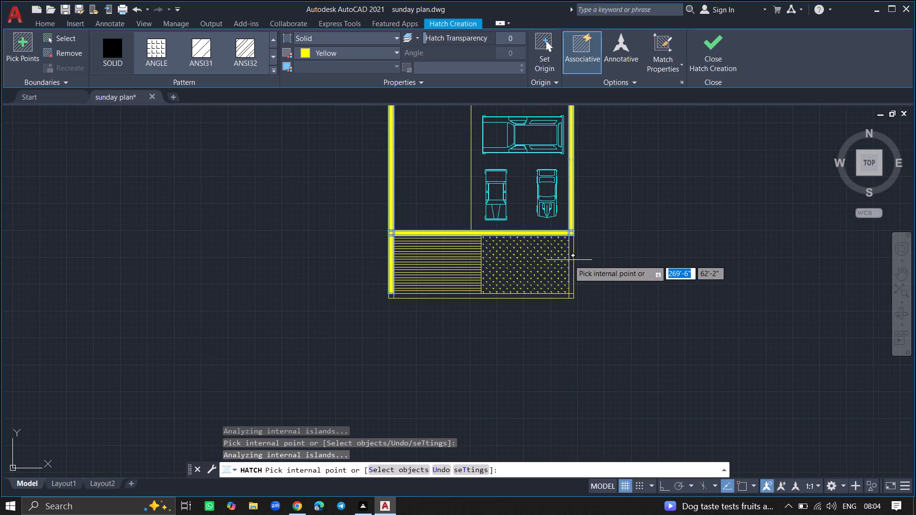
{"action": "left_click", "coordinate": [572, 260]}
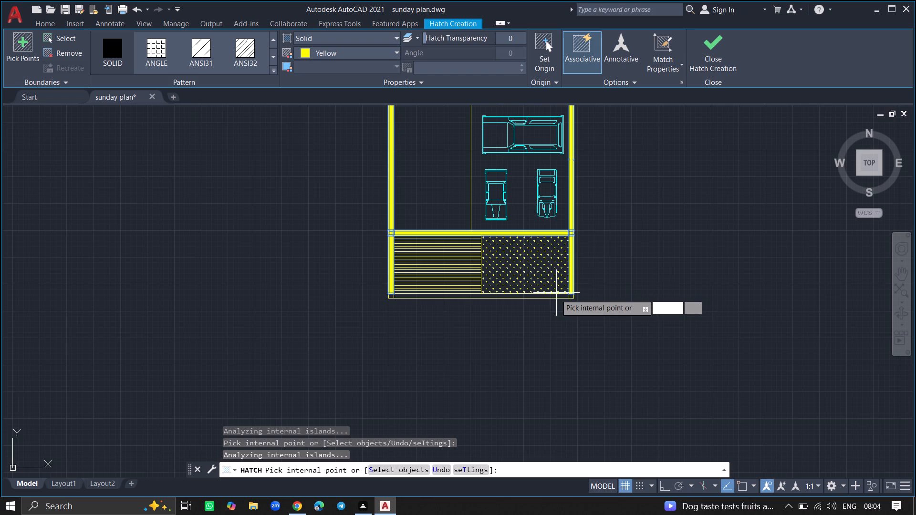
{"action": "scroll", "coordinate": [554, 298], "scroll_direction": "up", "scroll_amount": 3, "text": "ctrl"}
{"action": "left_click", "coordinate": [554, 298]}
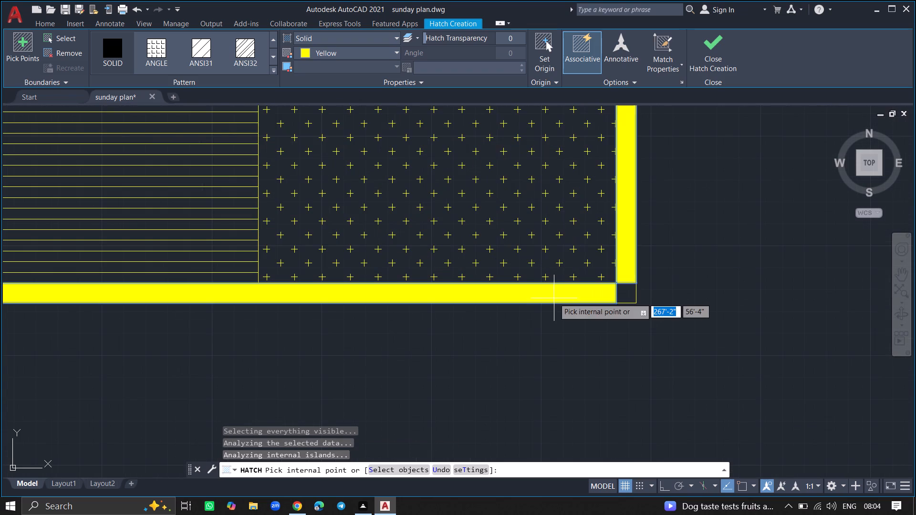
{"action": "left_click", "coordinate": [621, 294]}
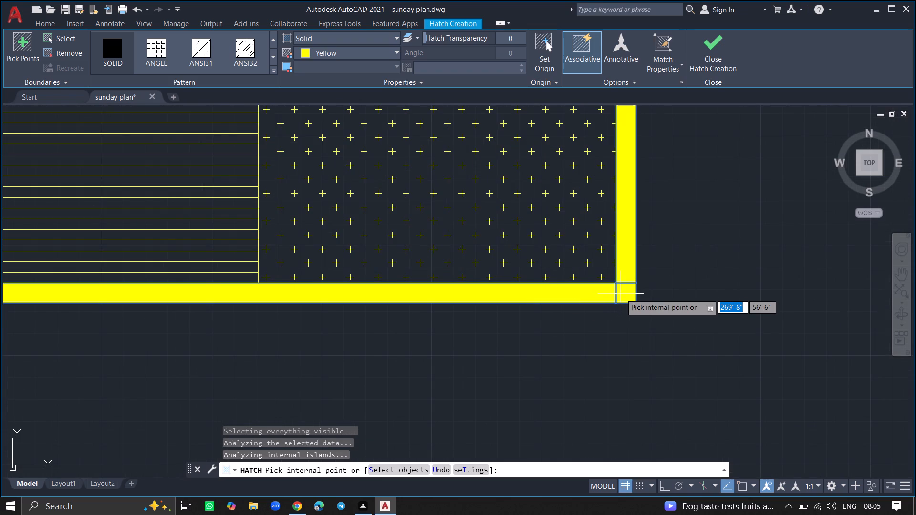
{"action": "scroll", "coordinate": [621, 294], "scroll_direction": "down", "scroll_amount": 3, "text": "ctrl"}
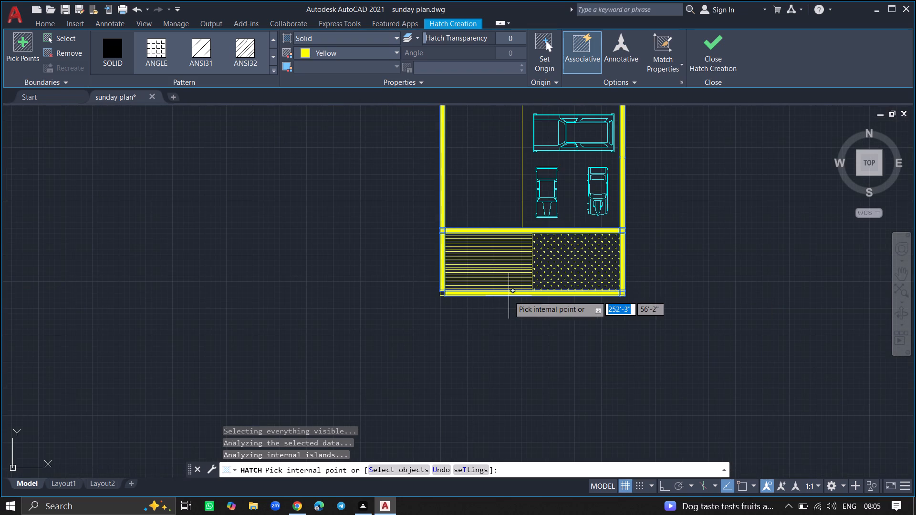
{"action": "left_click", "coordinate": [442, 294]}
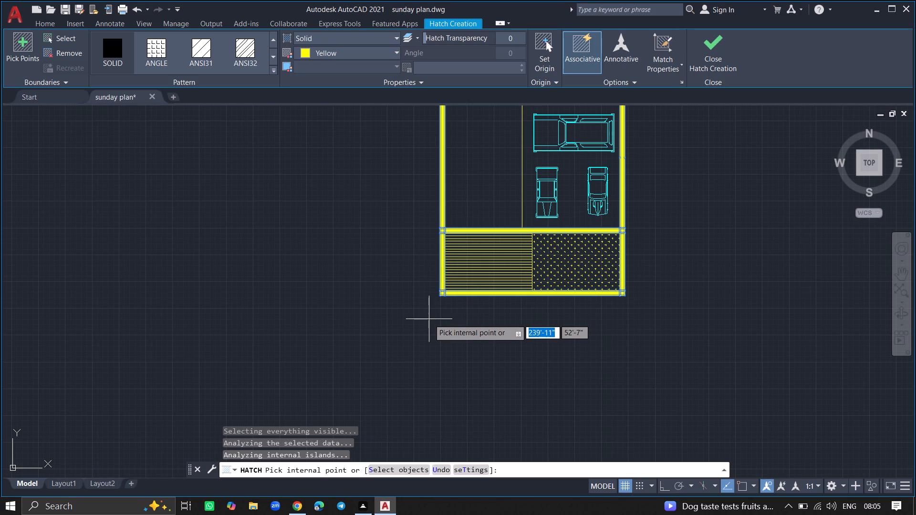
{"action": "key", "text": "Return"}
Make the furniture layer current.
{"action": "scroll", "coordinate": [429, 319], "scroll_direction": "down", "scroll_amount": 2, "text": "ctrl"}
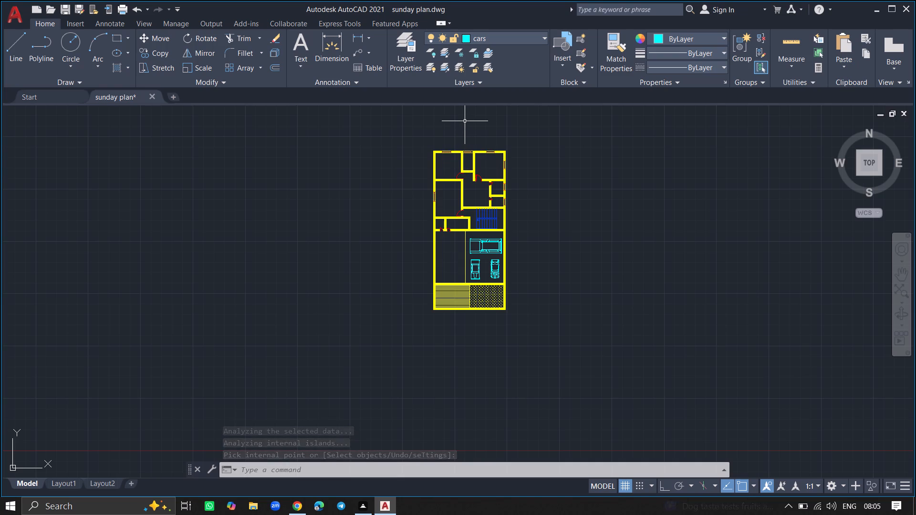
{"action": "left_click", "coordinate": [396, 65]}
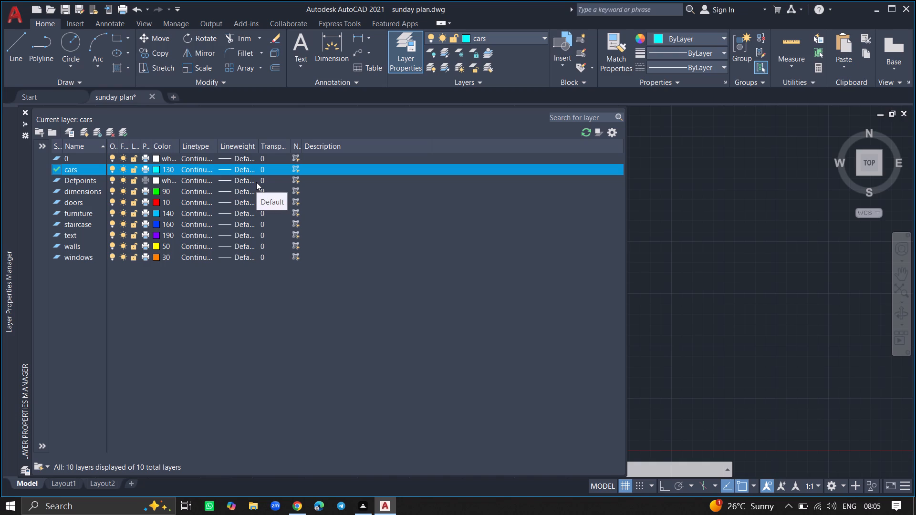
{"action": "double_click", "coordinate": [96, 213]}
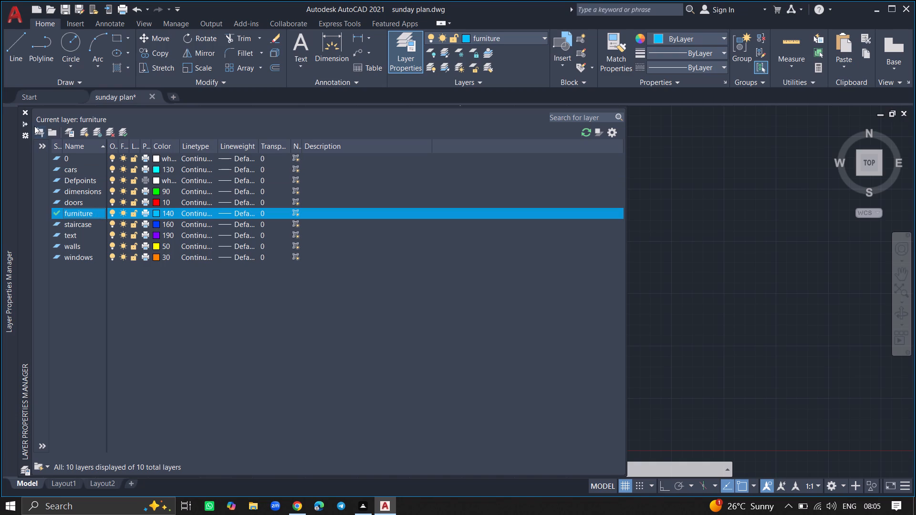
{"action": "left_click", "coordinate": [24, 111]}
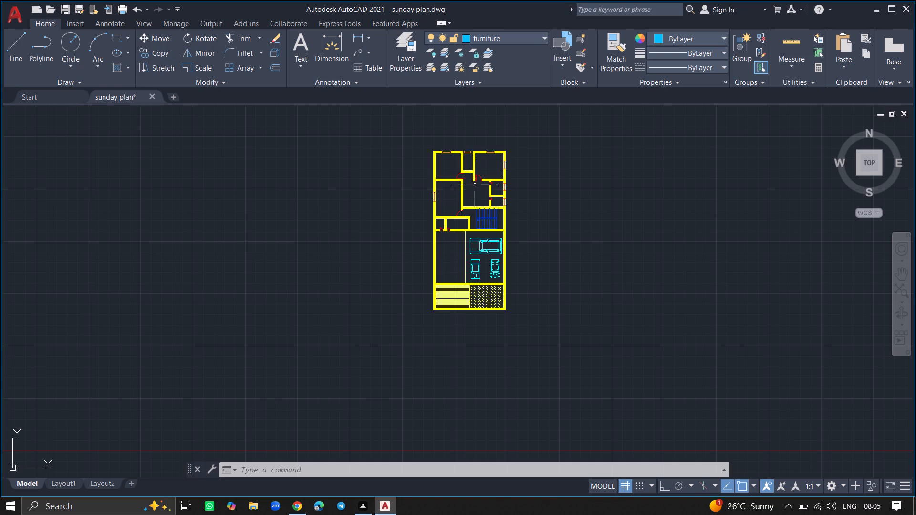
Insert the Bed - Queen block from DesignCenter's Home - Space Planner.dwg into the empty area east of the plan.
{"action": "scroll", "coordinate": [479, 178], "scroll_direction": "up", "scroll_amount": 1, "text": "ctrl"}
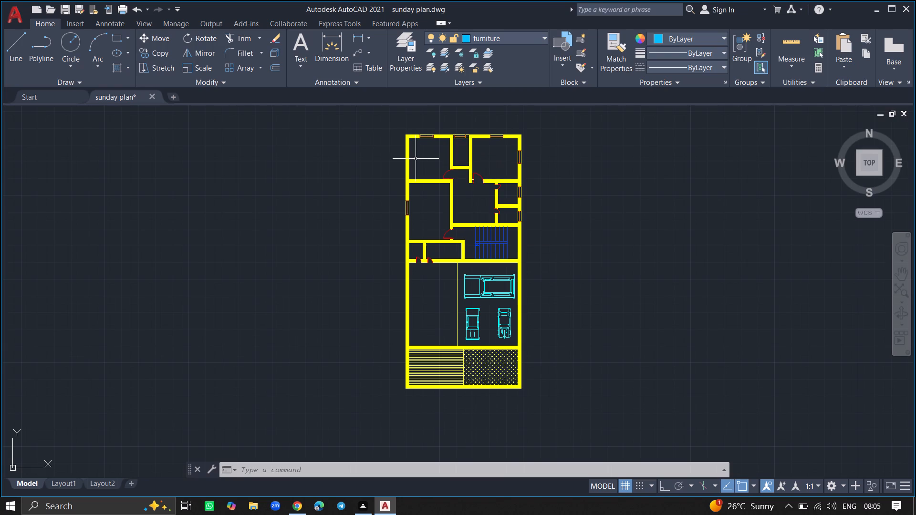
{"action": "key", "text": "ctrl+2"}
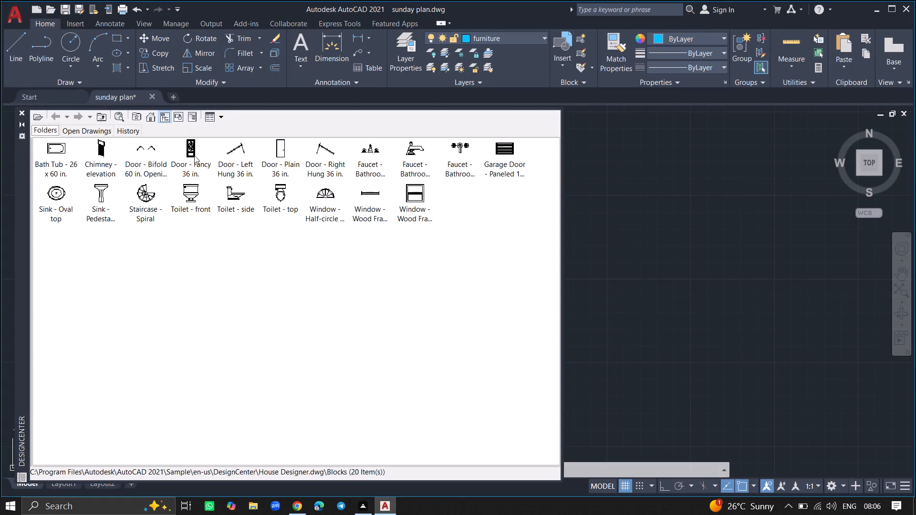
{"action": "left_click", "coordinate": [148, 118]}
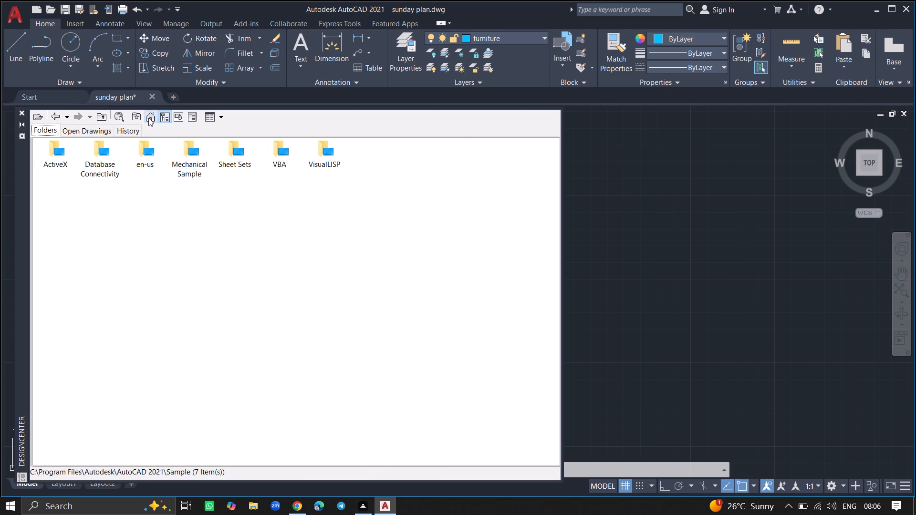
{"action": "double_click", "coordinate": [141, 150]}
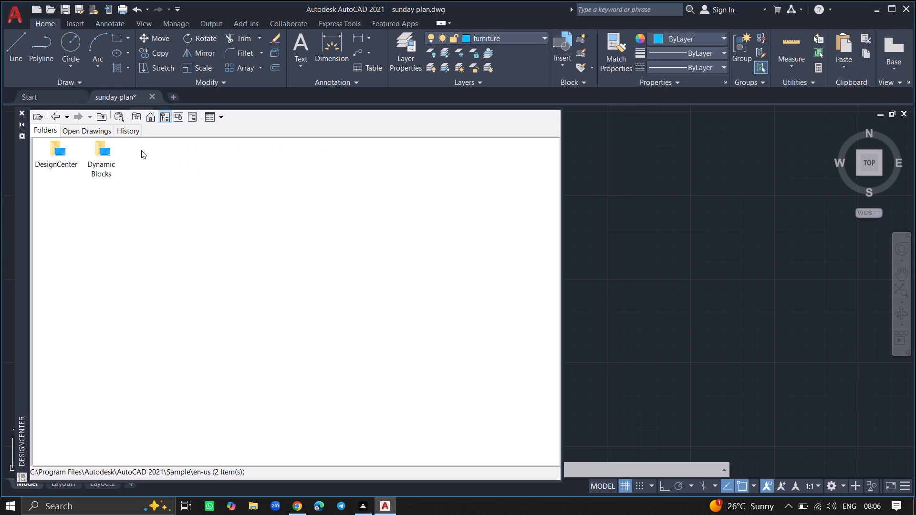
{"action": "double_click", "coordinate": [71, 162]}
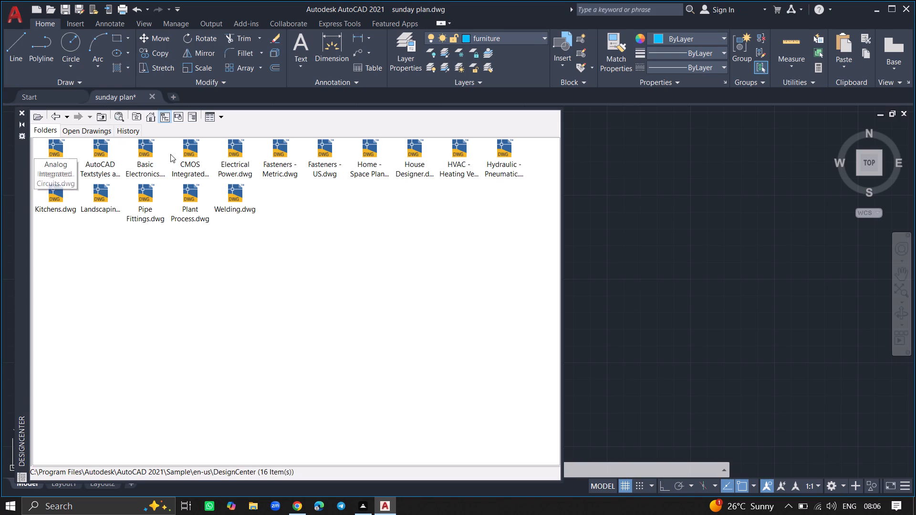
{"action": "double_click", "coordinate": [367, 168]}
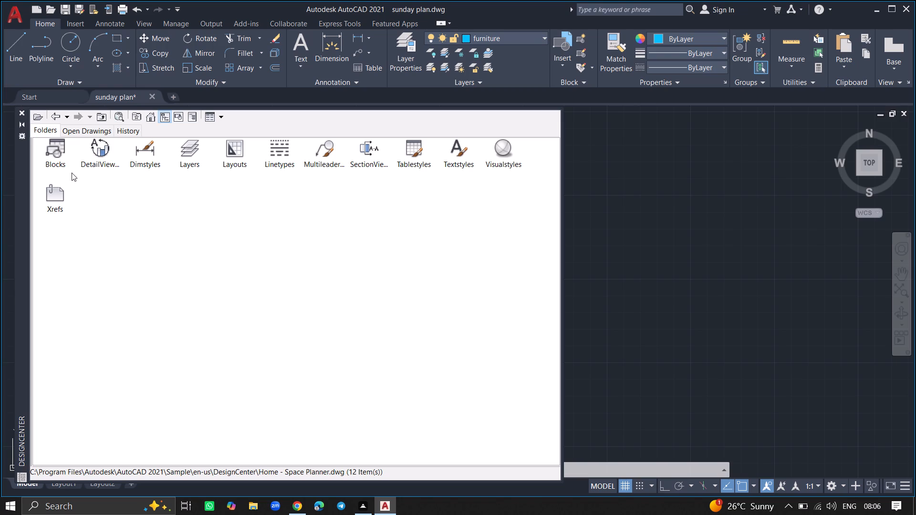
{"action": "double_click", "coordinate": [46, 155]}
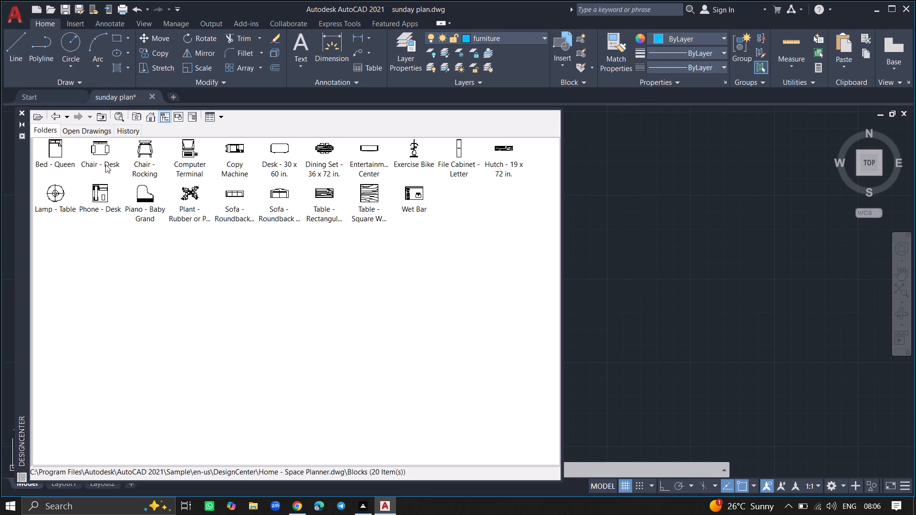
{"action": "left_click", "coordinate": [60, 158]}
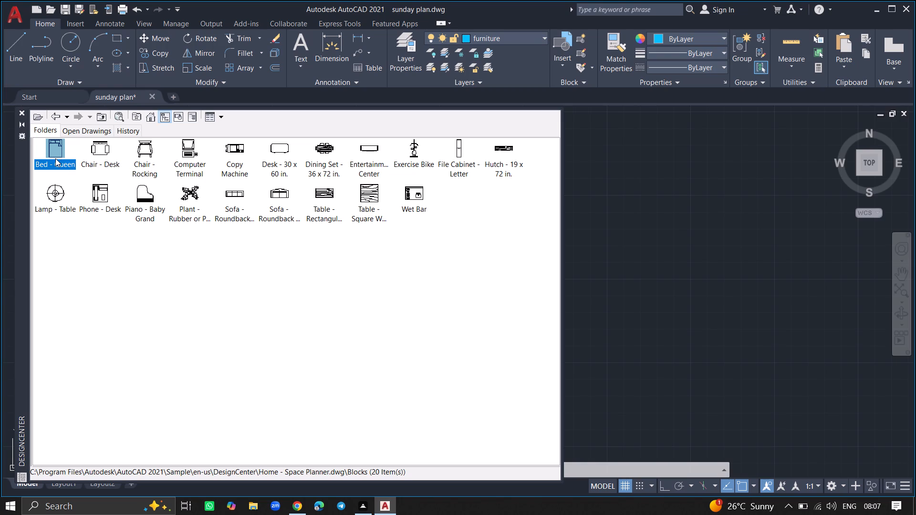
{"action": "left_click_drag", "start_coordinate": [55, 158], "coordinate": [664, 189]}
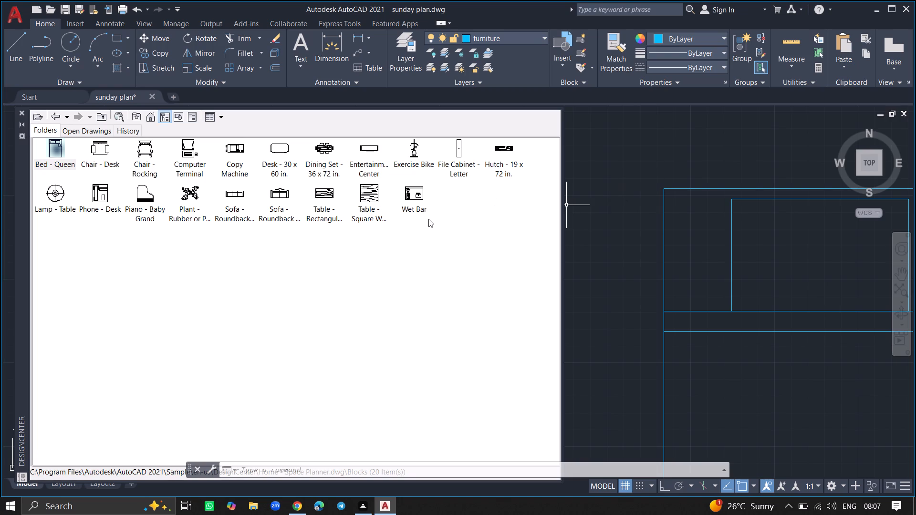
Close DesignCenter and scale the oversized queen bed block east of the plan down freehand to room size.
{"action": "left_click", "coordinate": [20, 113]}
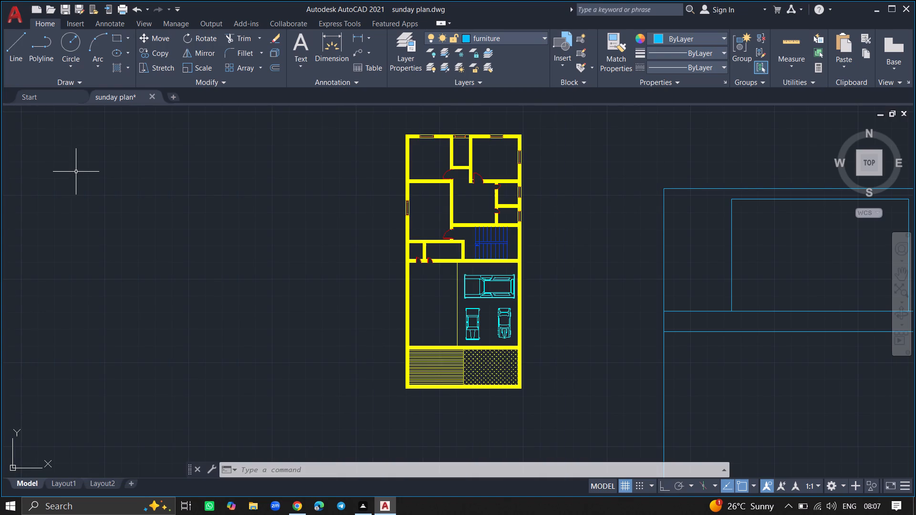
{"action": "scroll", "coordinate": [76, 172], "scroll_direction": "down", "scroll_amount": 2, "text": "ctrl"}
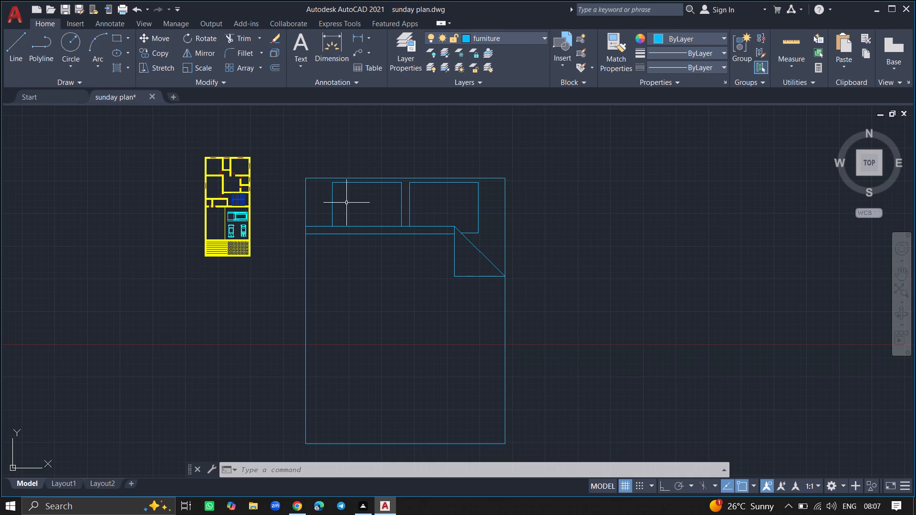
{"action": "left_click", "coordinate": [343, 182]}
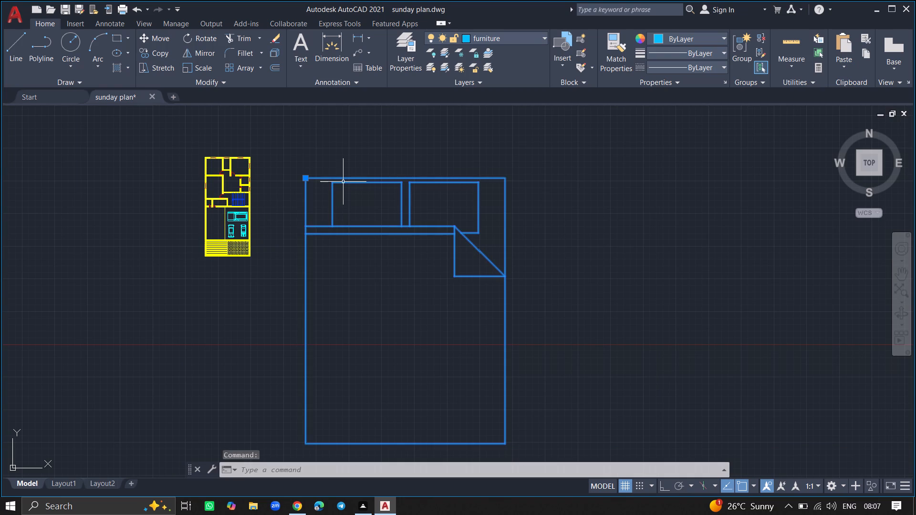
{"action": "type", "text": "sc"}
{"action": "key", "text": "Return"}
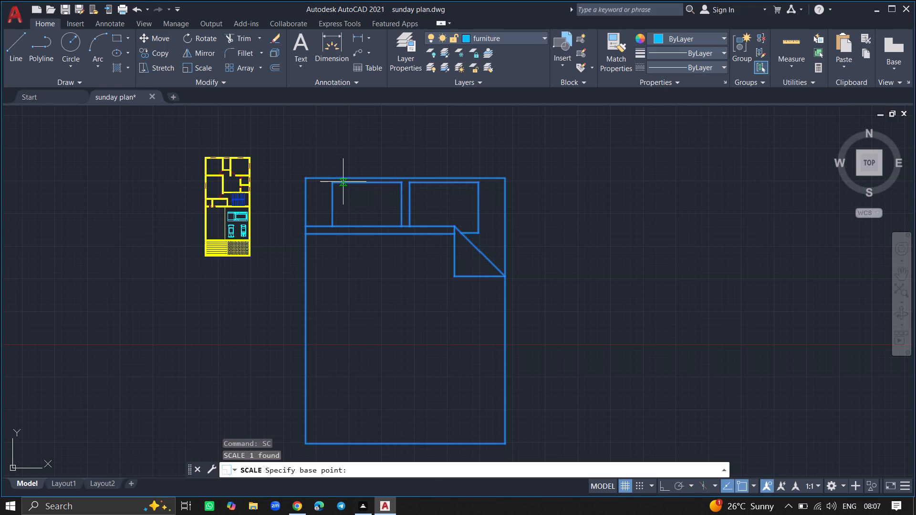
{"action": "left_click", "coordinate": [343, 182]}
{"action": "scroll", "coordinate": [343, 172], "scroll_direction": "up", "scroll_amount": 4, "text": "ctrl"}
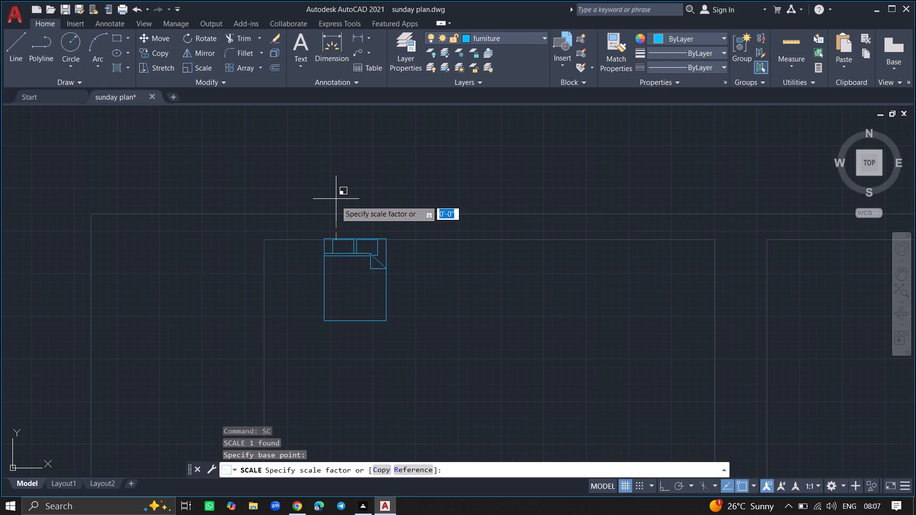
{"action": "left_click", "coordinate": [333, 219]}
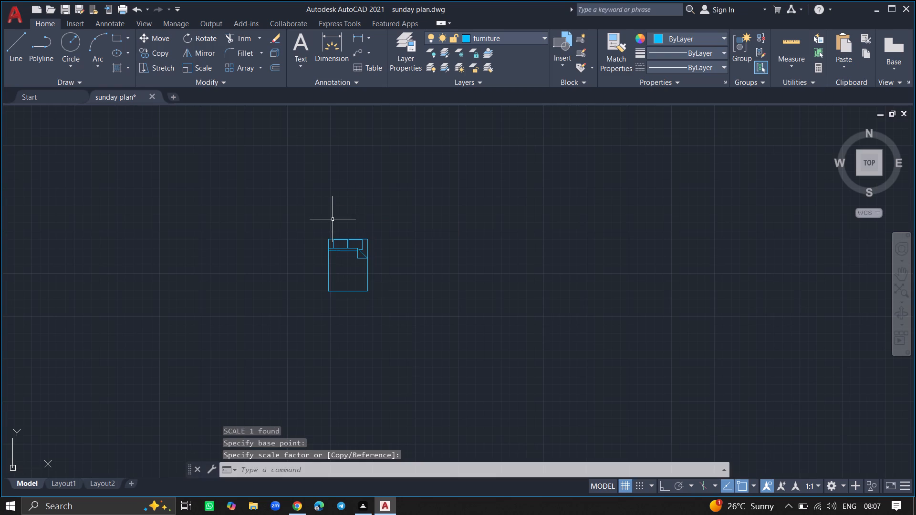
Move the scaled queen bed into the northwest bedroom, with its headboard near the north window wall.
{"action": "left_click", "coordinate": [340, 247]}
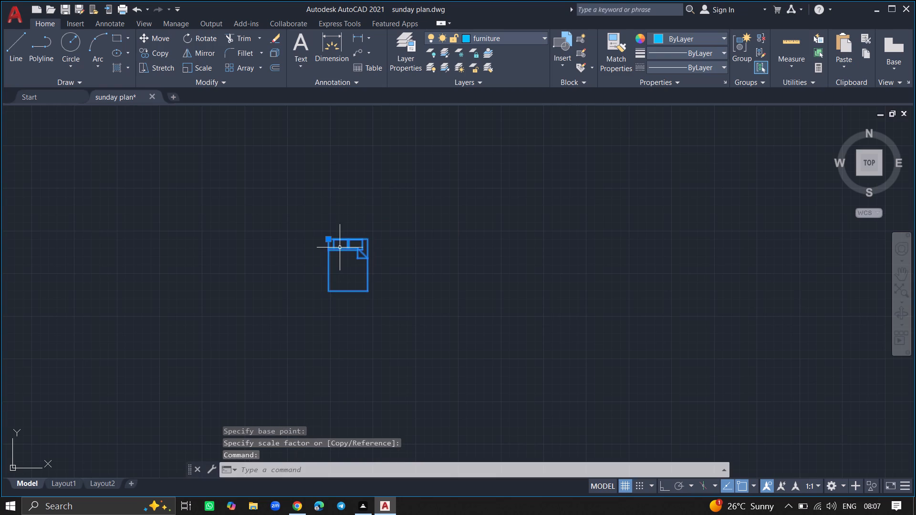
{"action": "type", "text": "move"}
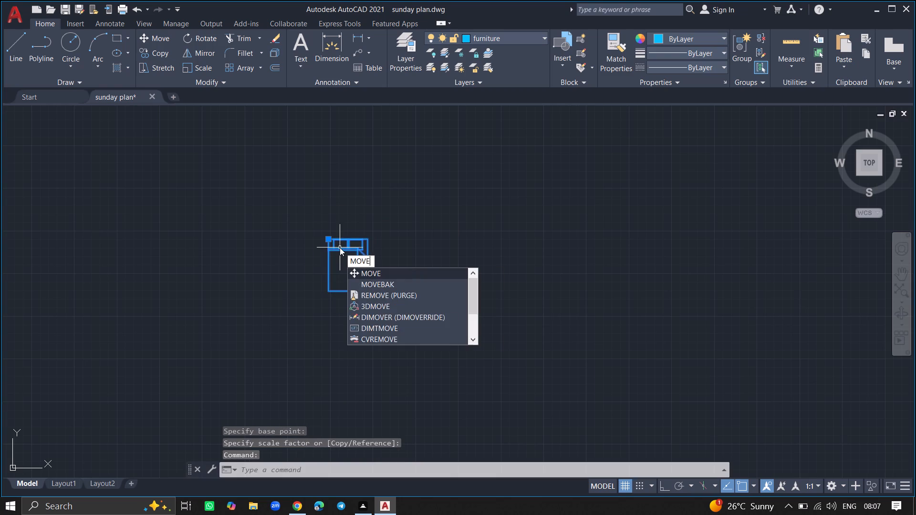
{"action": "key", "text": "Return"}
{"action": "left_click", "coordinate": [340, 247]}
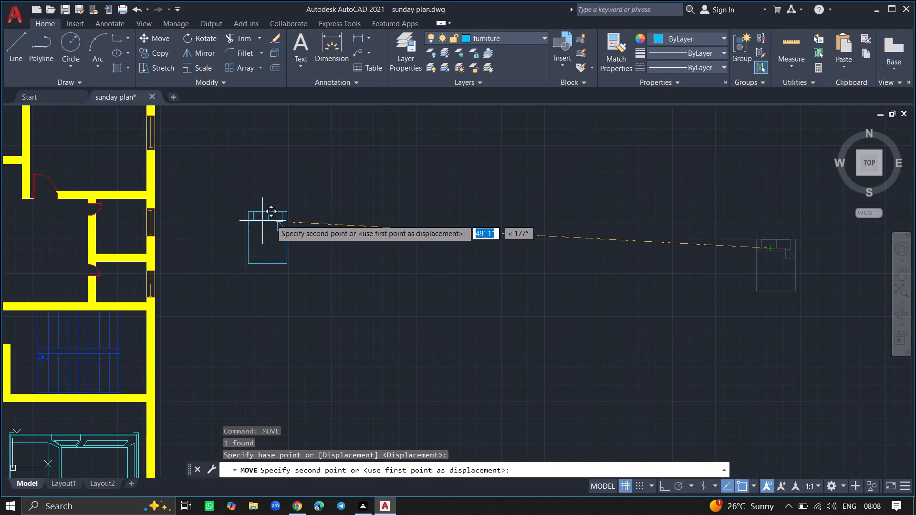
{"action": "scroll", "coordinate": [271, 220], "scroll_direction": "down", "scroll_amount": 1, "text": "ctrl"}
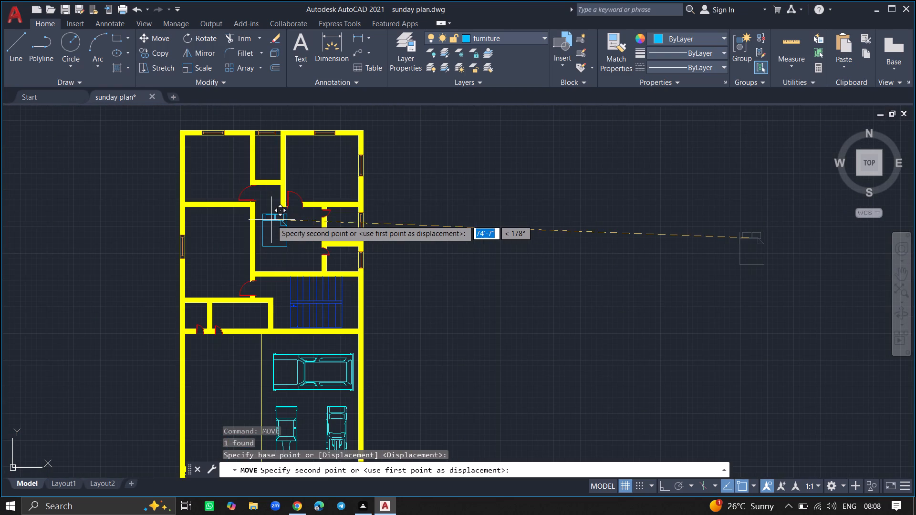
{"action": "scroll", "coordinate": [209, 161], "scroll_direction": "up", "scroll_amount": 3, "text": "ctrl"}
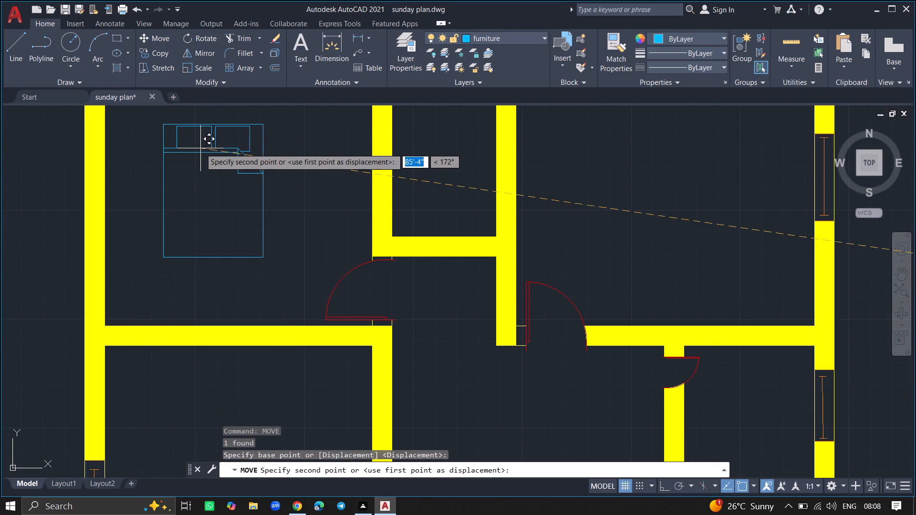
{"action": "scroll", "coordinate": [200, 148], "scroll_direction": "down", "scroll_amount": 2, "text": "ctrl"}
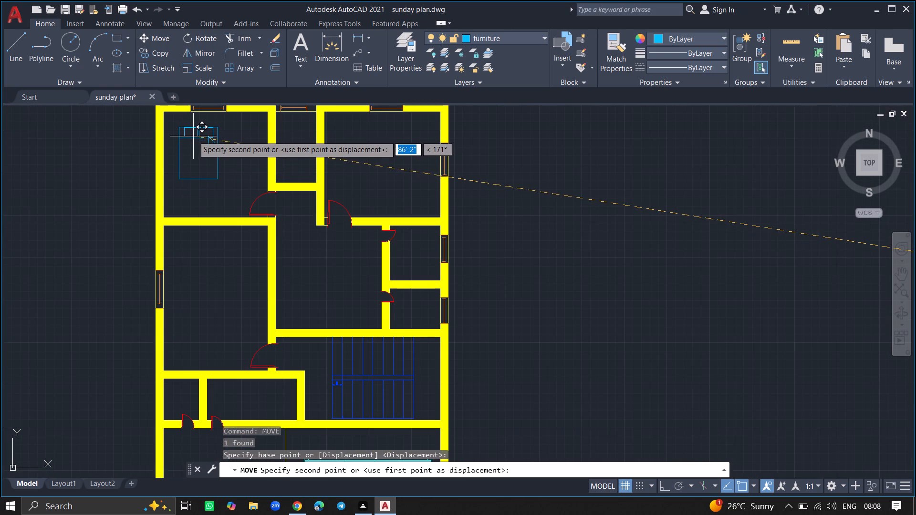
{"action": "left_click", "coordinate": [193, 135]}
Copy the queen bed about 19'-9" east into the northeast bedroom and again into the small room west of the stairs.
{"action": "left_click", "coordinate": [193, 135]}
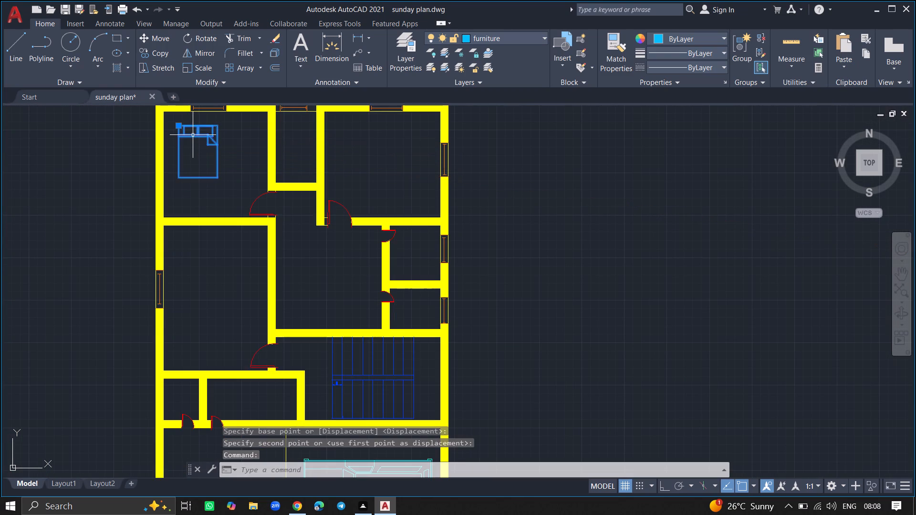
{"action": "type", "text": "copy"}
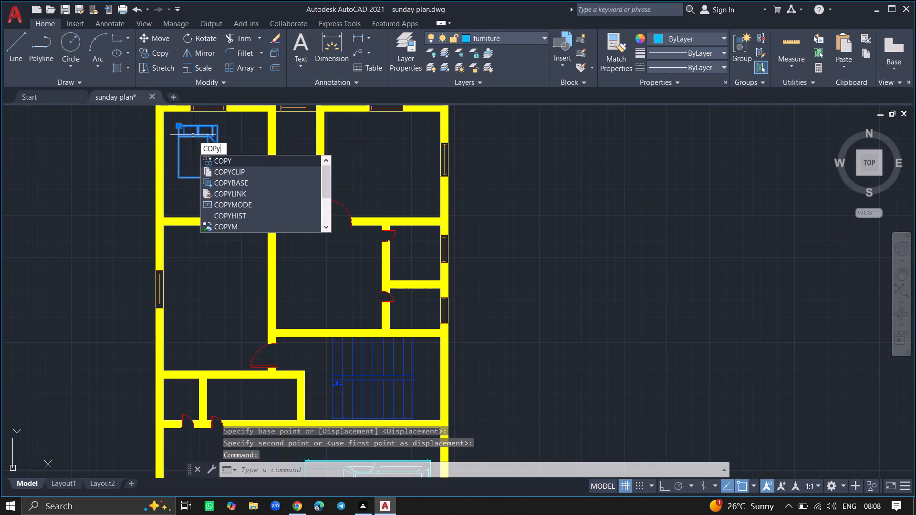
{"action": "key", "text": "Return"}
{"action": "left_click", "coordinate": [193, 135]}
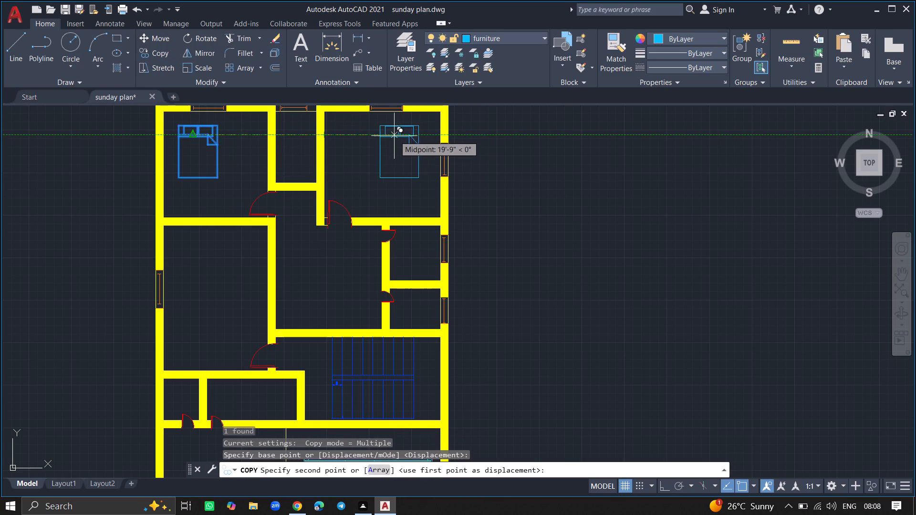
{"action": "left_click", "coordinate": [394, 136]}
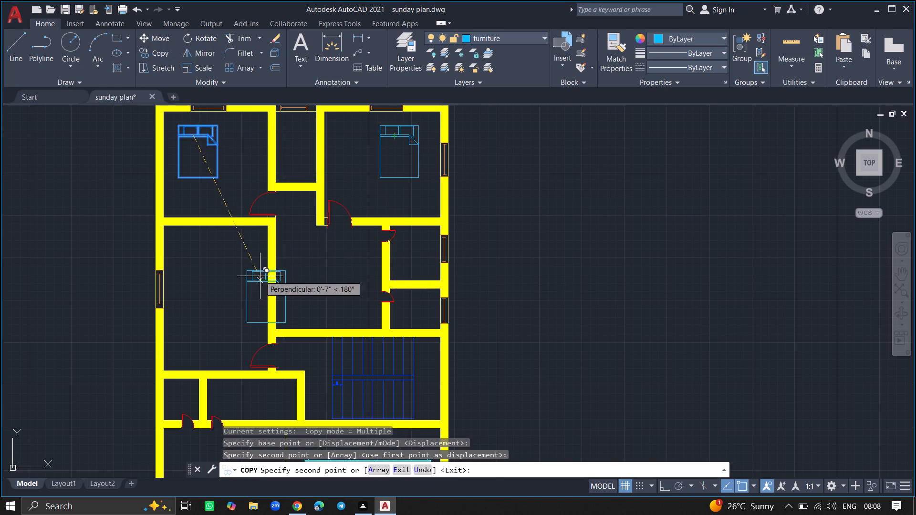
{"action": "scroll", "coordinate": [293, 264], "scroll_direction": "down", "scroll_amount": 2, "text": "ctrl"}
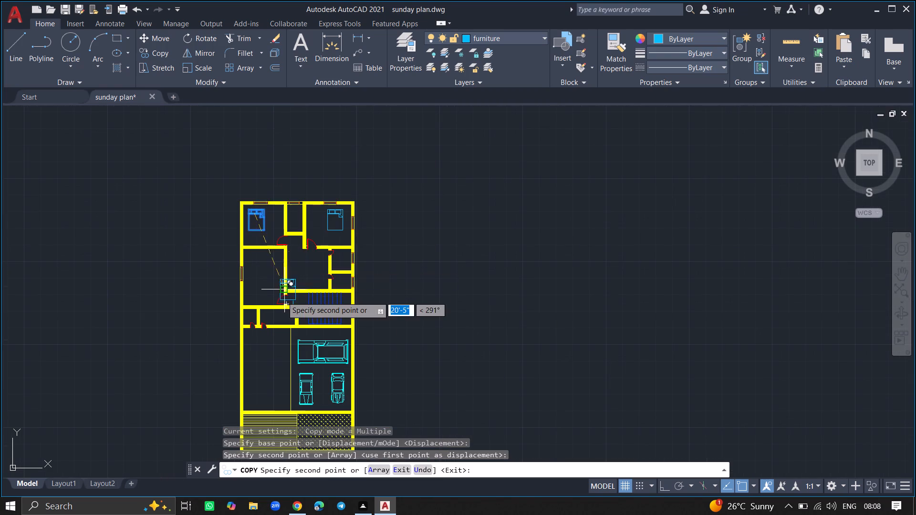
{"action": "scroll", "coordinate": [276, 313], "scroll_direction": "up", "scroll_amount": 3, "text": "ctrl"}
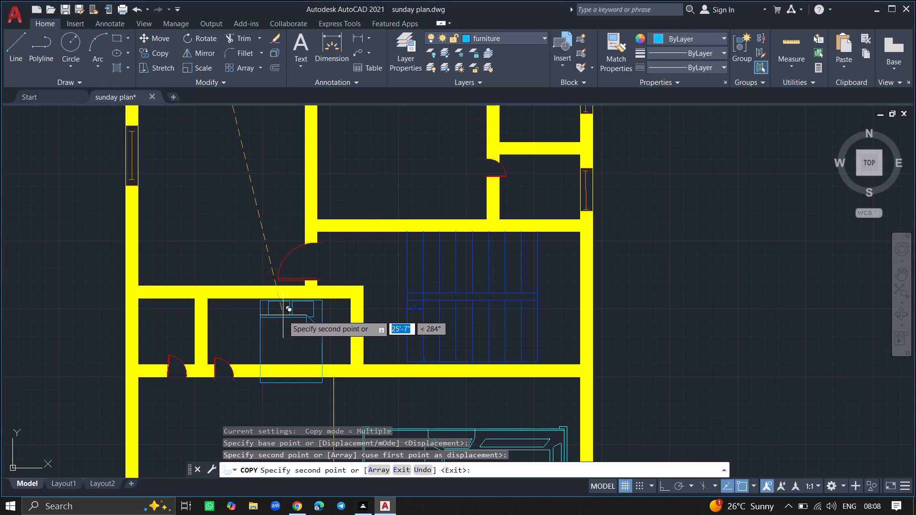
{"action": "scroll", "coordinate": [283, 315], "scroll_direction": "up", "scroll_amount": 2, "text": "ctrl"}
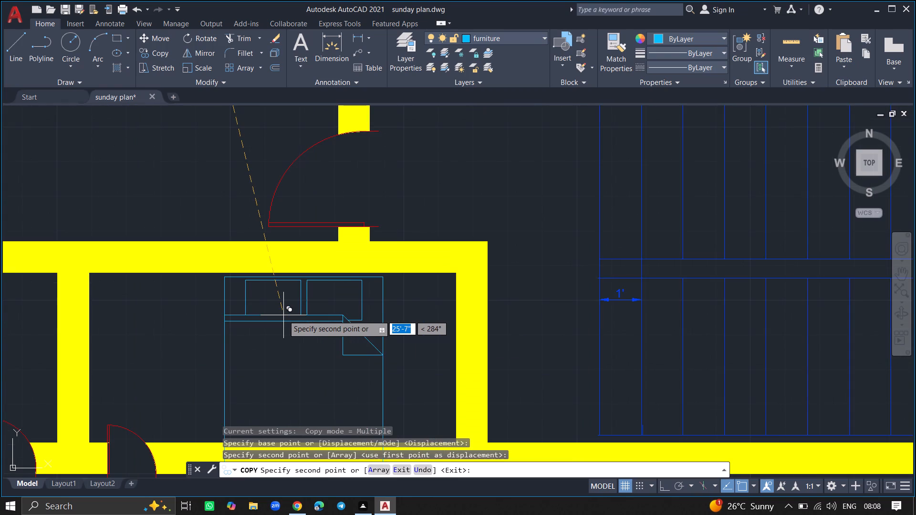
{"action": "left_click", "coordinate": [282, 340]}
{"action": "key", "text": "Escape"}
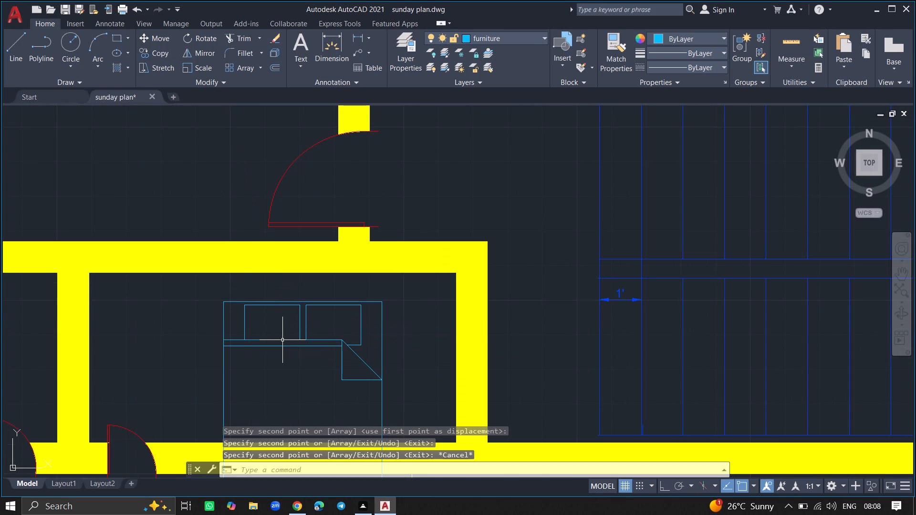
Scale the bed copy in the small room west of the stairs down freehand so it fits between the walls.
{"action": "left_click", "coordinate": [280, 338]}
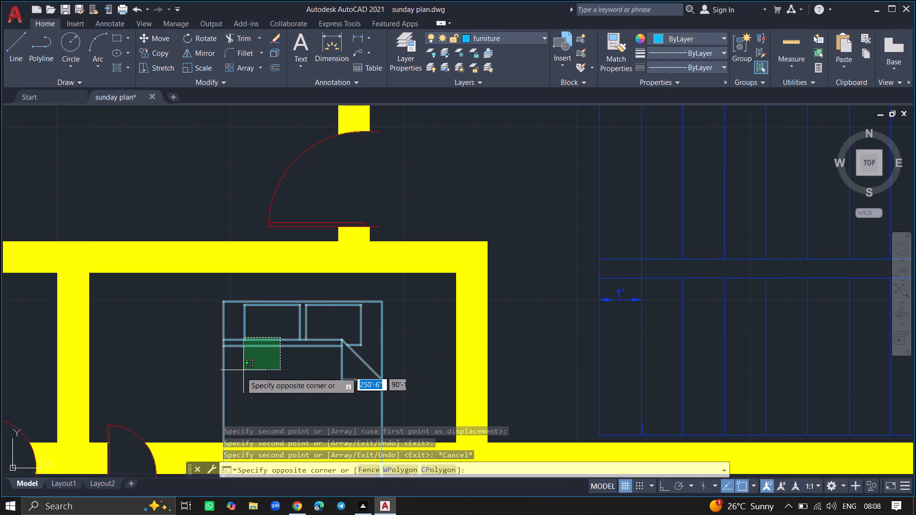
{"action": "left_click", "coordinate": [235, 373]}
{"action": "type", "text": "sc"}
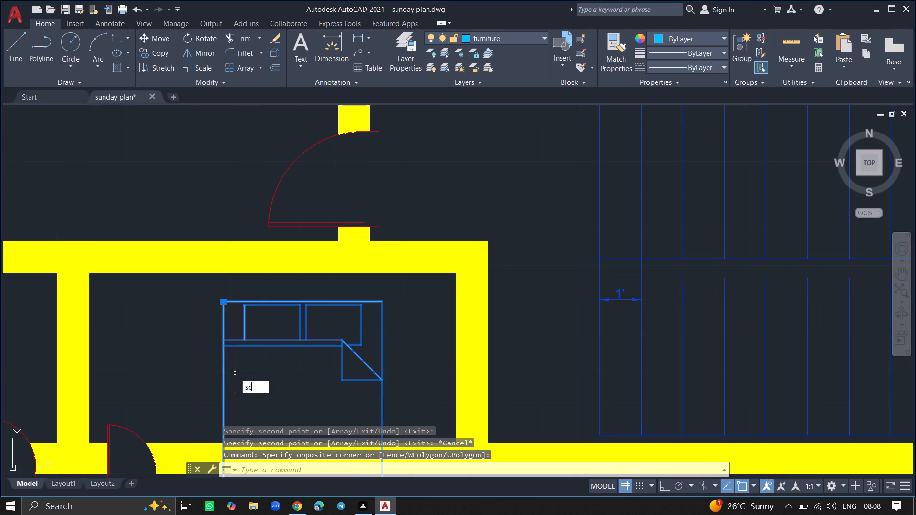
{"action": "key", "text": "Return"}
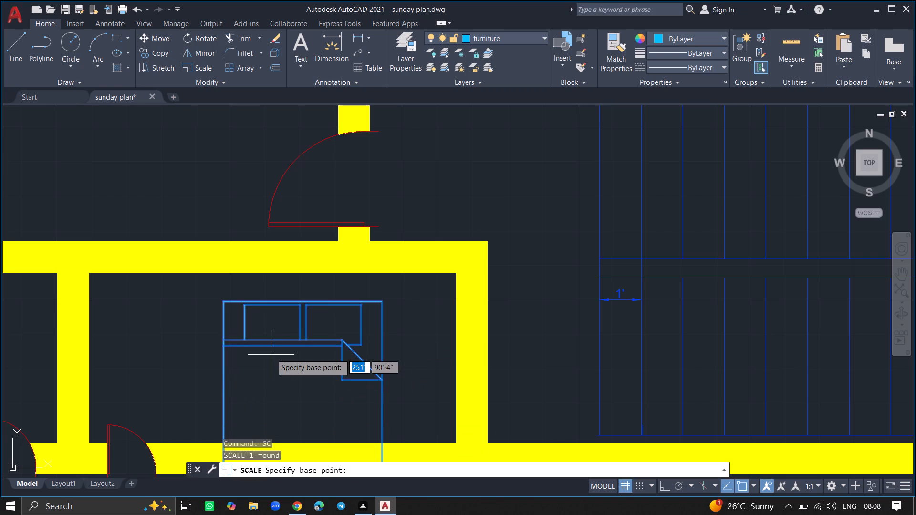
{"action": "left_click", "coordinate": [296, 345]}
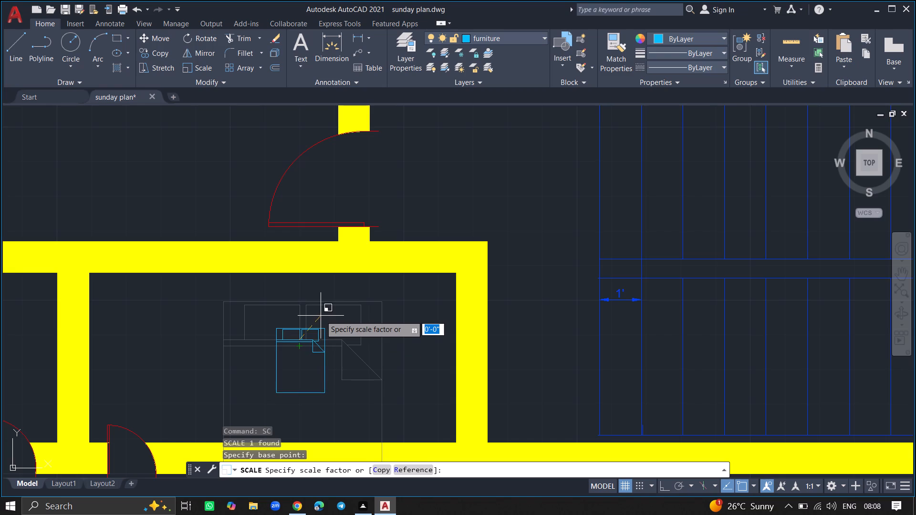
{"action": "left_click", "coordinate": [331, 309]}
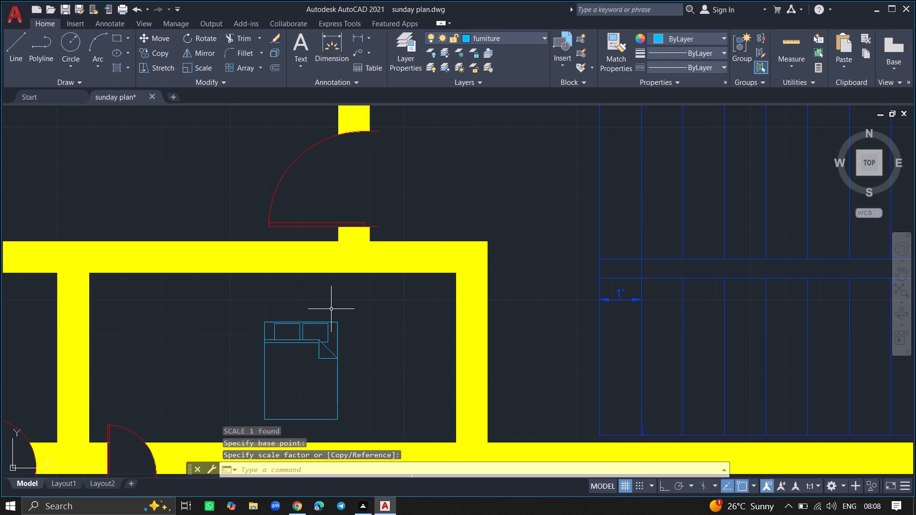
Rotate the small room's bed 90 degrees counterclockwise about its headboard edge, using Ortho, so the pillows face west.
{"action": "left_click", "coordinate": [302, 331]}
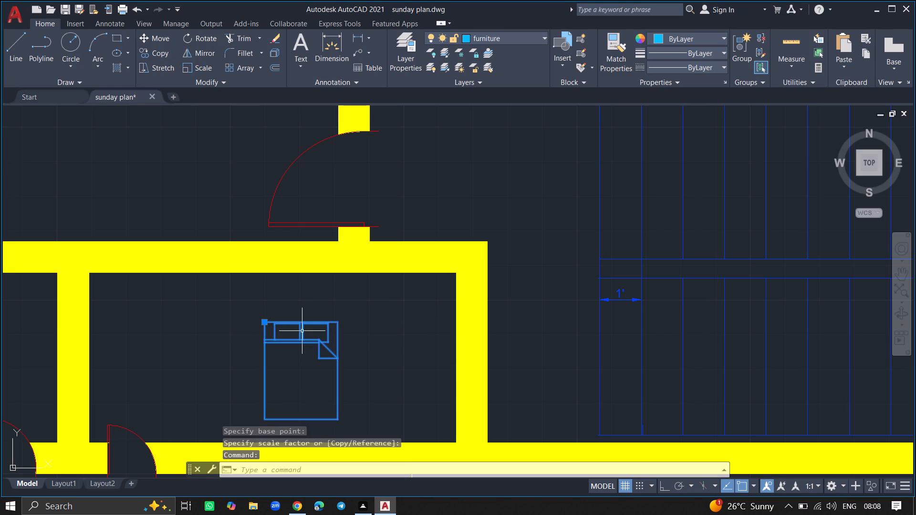
{"action": "type", "text": "ro"}
{"action": "key", "text": "Return"}
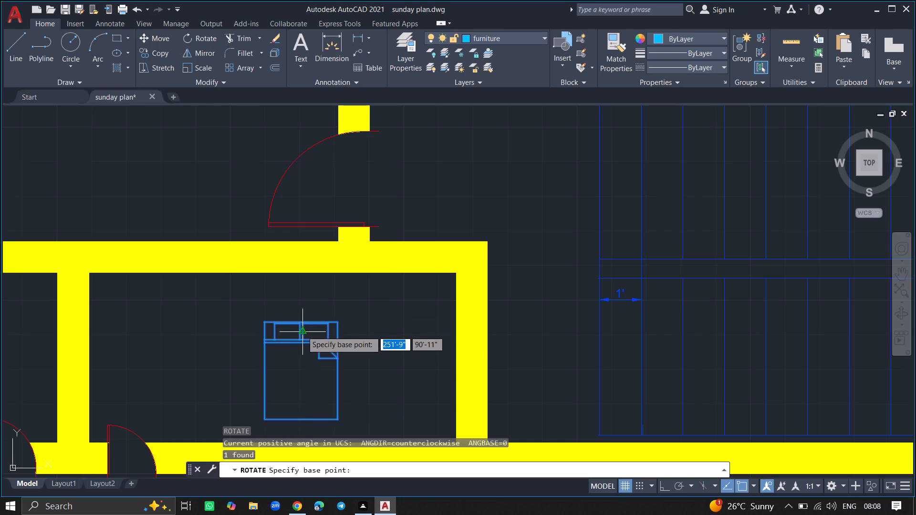
{"action": "left_click", "coordinate": [300, 322]}
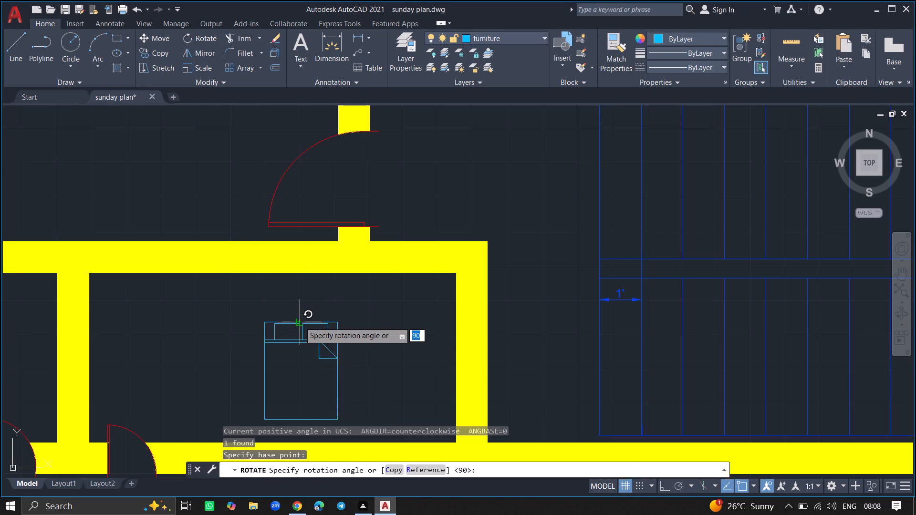
{"action": "key", "text": "F8"}
{"action": "left_click", "coordinate": [300, 261]}
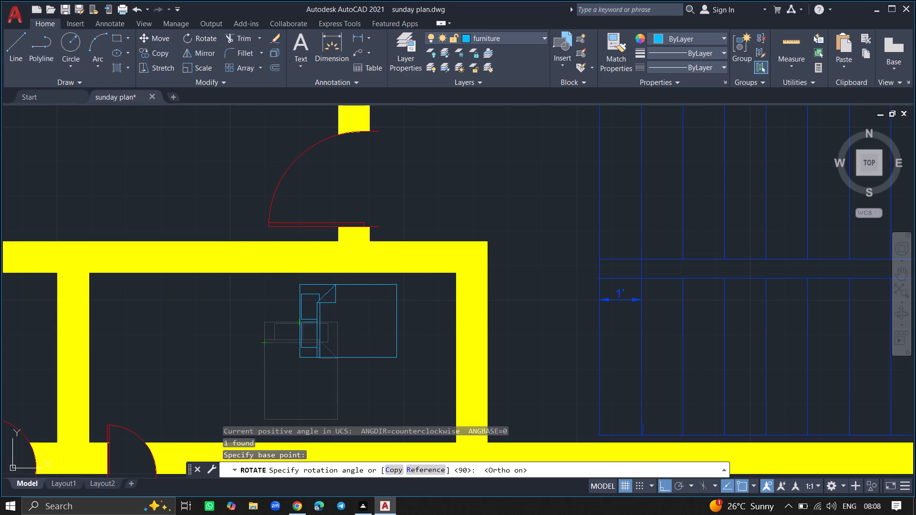
Move the rotated bed about 4'-4" west, with Ortho off, so its headboard sits near the small room's west wall.
{"action": "left_click", "coordinate": [316, 303]}
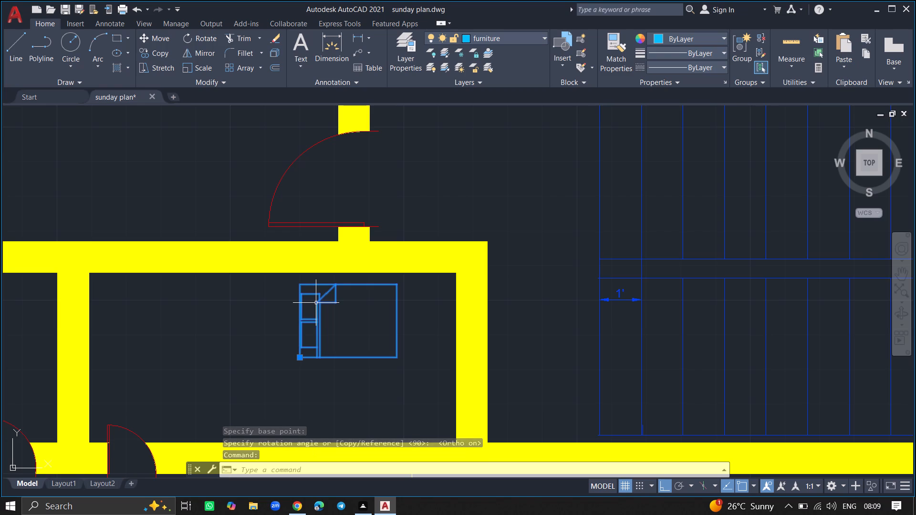
{"action": "type", "text": "move"}
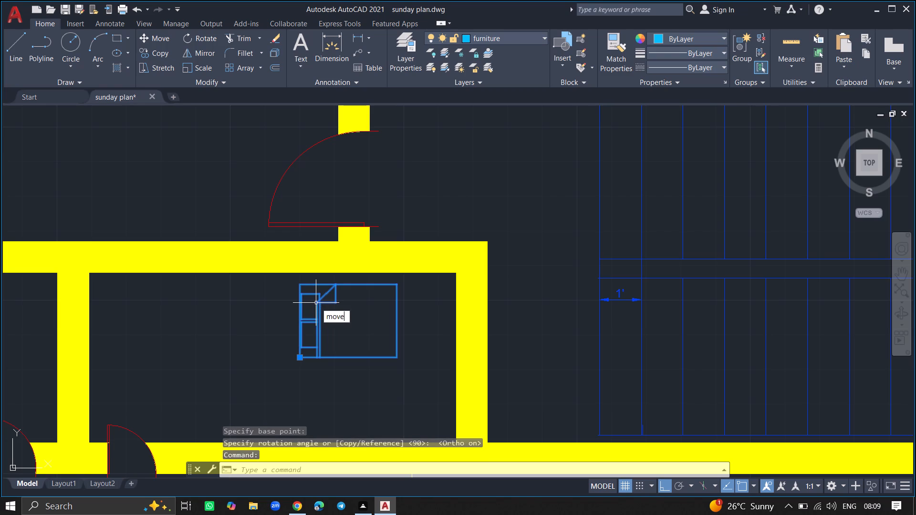
{"action": "key", "text": "Return"}
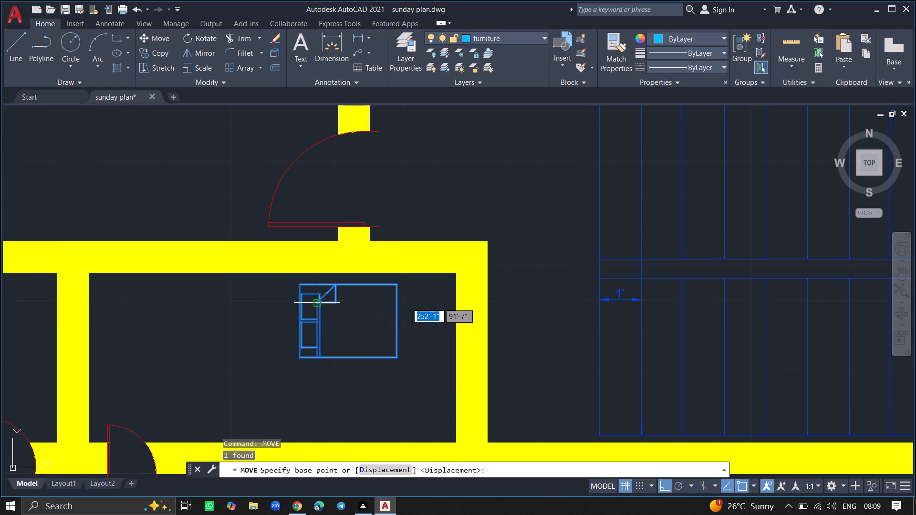
{"action": "left_click", "coordinate": [316, 303]}
{"action": "key", "text": "F8"}
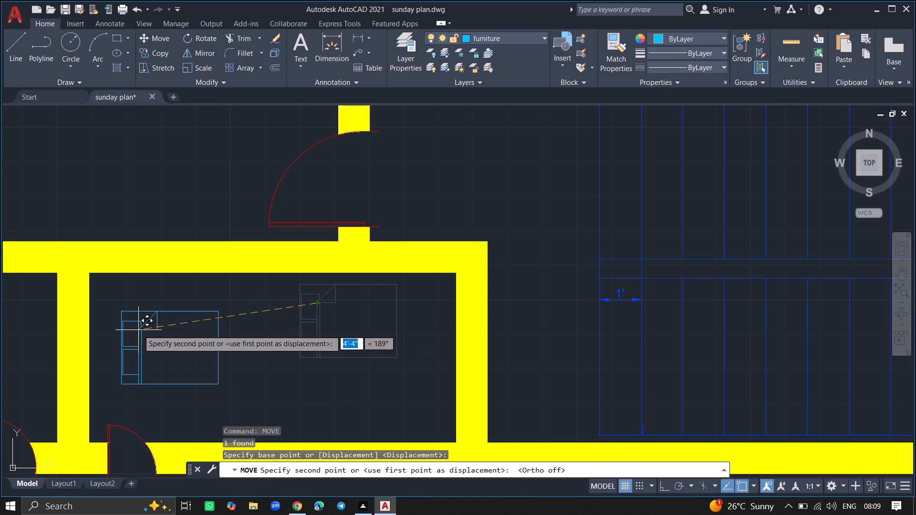
{"action": "left_click", "coordinate": [138, 330]}
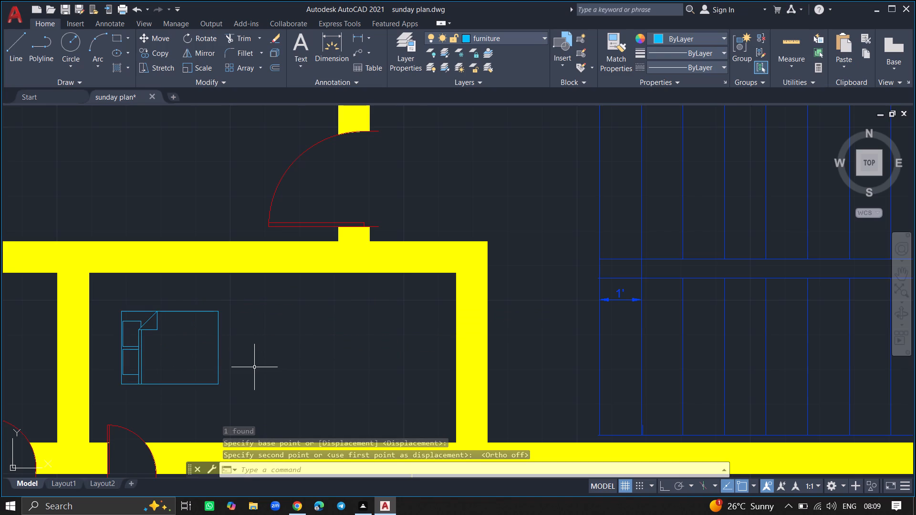
{"action": "scroll", "coordinate": [254, 367], "scroll_direction": "down", "scroll_amount": 2, "text": "ctrl"}
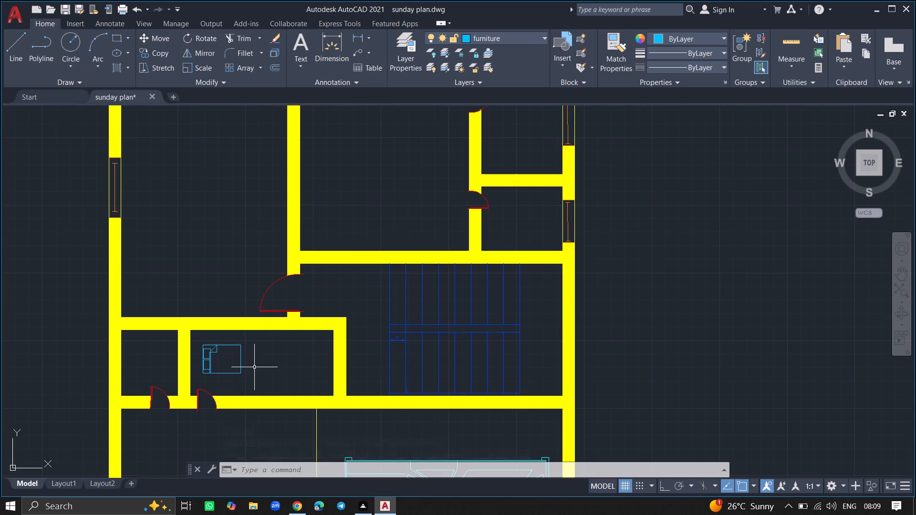
Insert the Dining Set - 36 x 72 in. block from the Home - Space Planner blocks in DesignCenter near the floor plan.
{"action": "scroll", "coordinate": [254, 367], "scroll_direction": "down", "scroll_amount": 5, "text": "ctrl"}
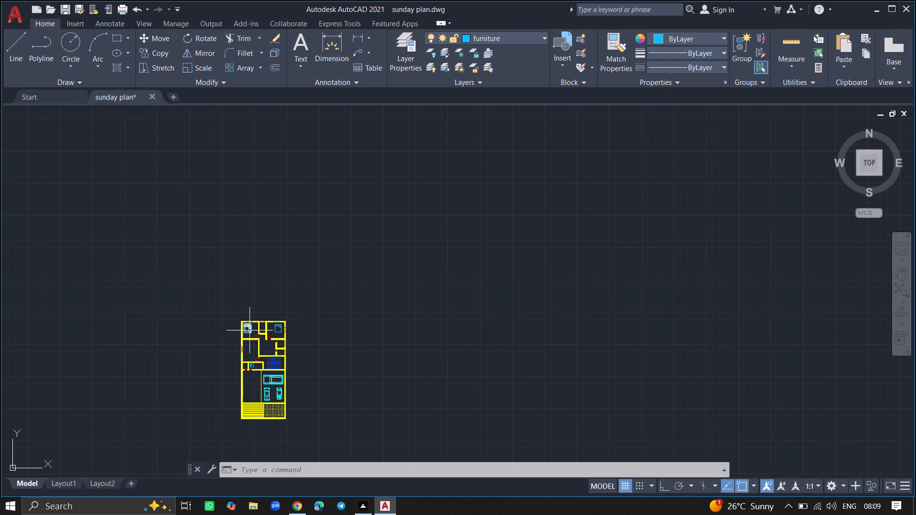
{"action": "scroll", "coordinate": [250, 330], "scroll_direction": "up", "scroll_amount": 4, "text": "ctrl"}
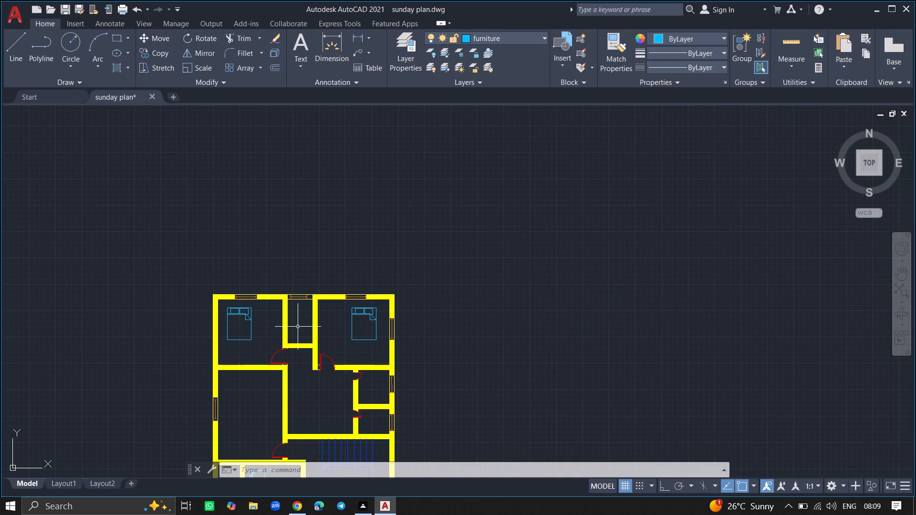
{"action": "key", "text": "ctrl+2"}
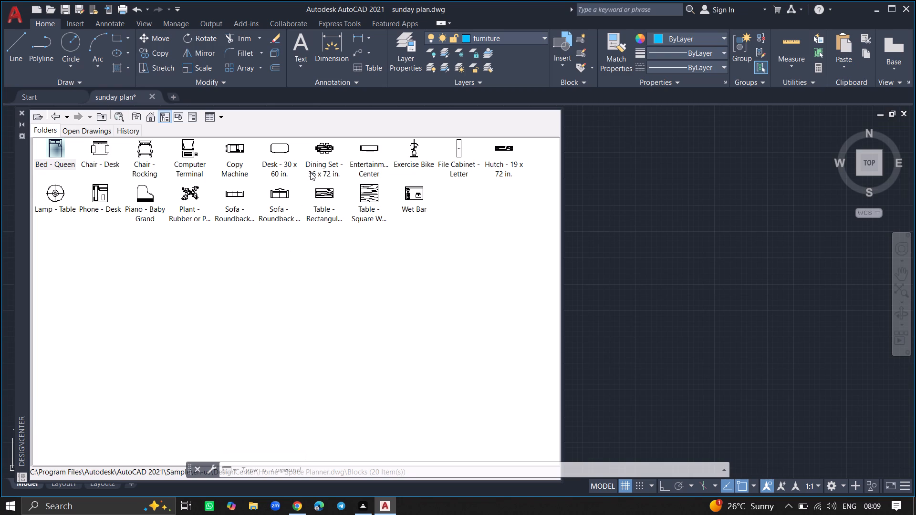
{"action": "left_click", "coordinate": [321, 154]}
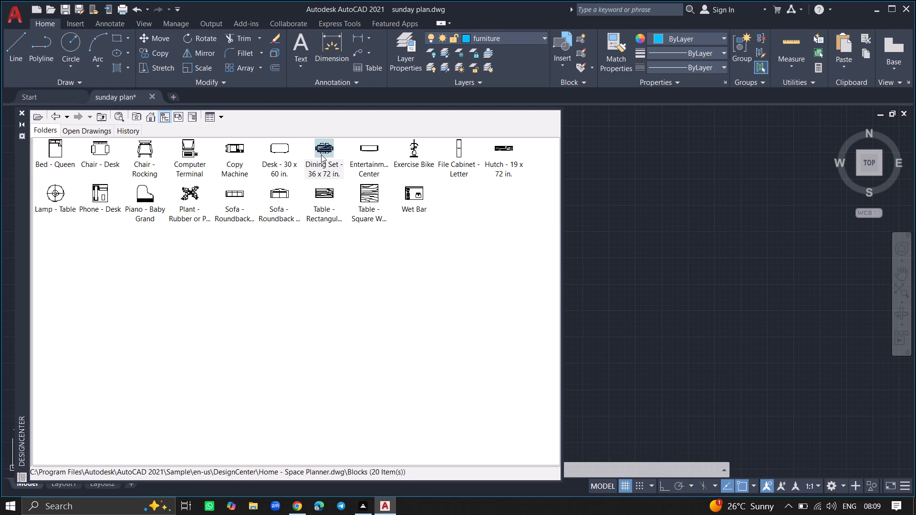
{"action": "left_click_drag", "start_coordinate": [321, 154], "coordinate": [749, 183]}
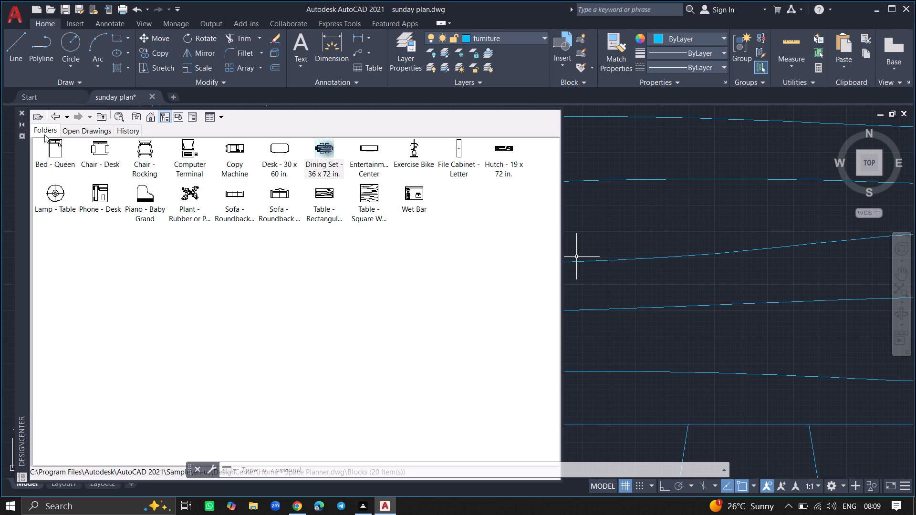
{"action": "left_click", "coordinate": [21, 112]}
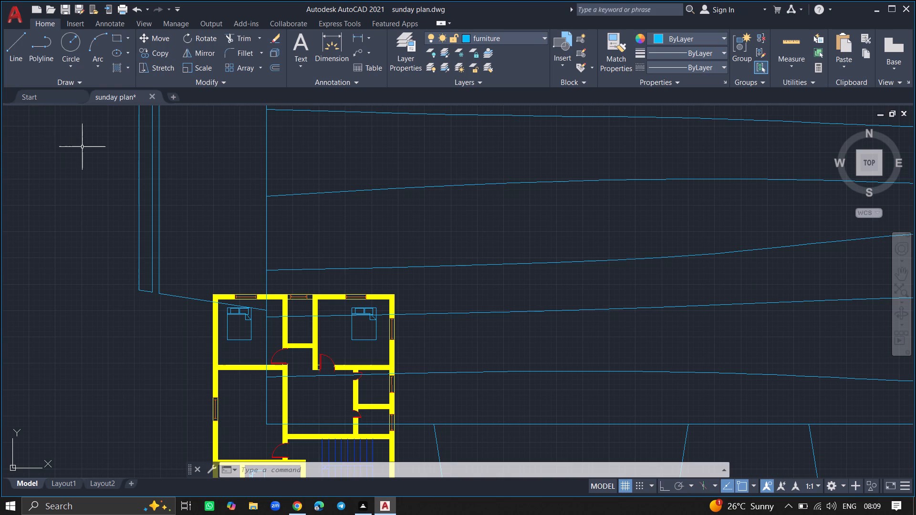
Scale the oversized dining set down freehand to a small fraction of its inserted size, northwest of the plan.
{"action": "left_click", "coordinate": [154, 169]}
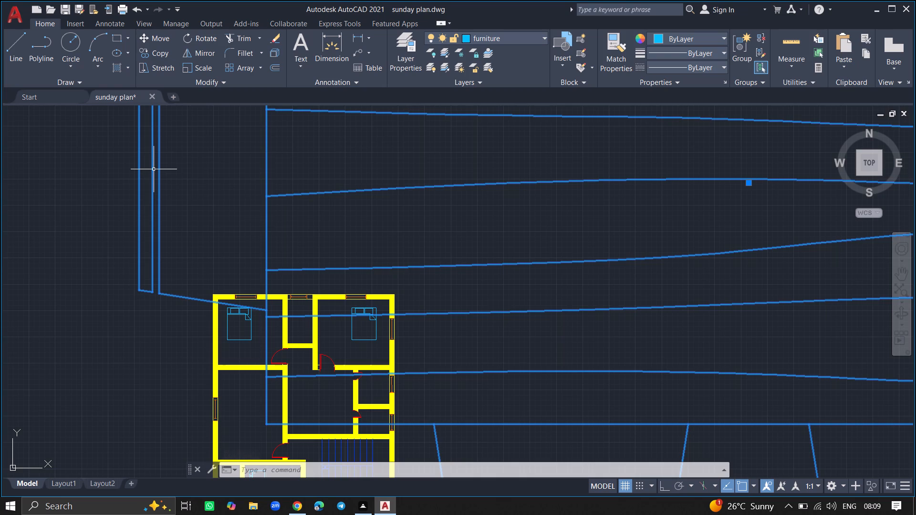
{"action": "type", "text": "sc"}
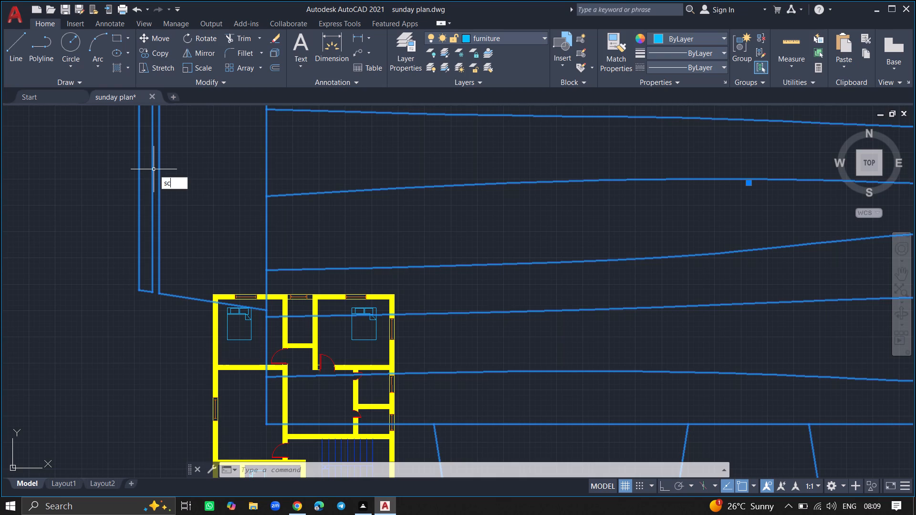
{"action": "key", "text": "Return"}
{"action": "left_click", "coordinate": [154, 169]}
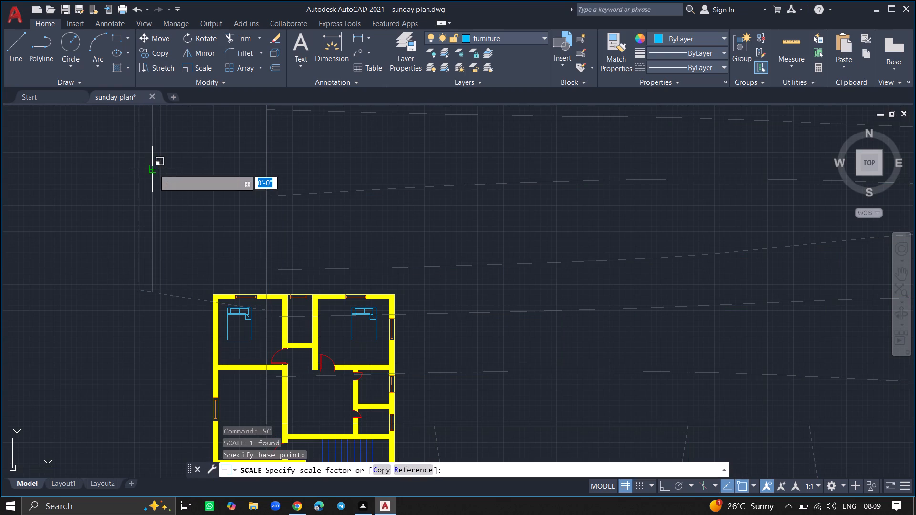
{"action": "scroll", "coordinate": [170, 168], "scroll_direction": "up", "scroll_amount": 4, "text": "ctrl"}
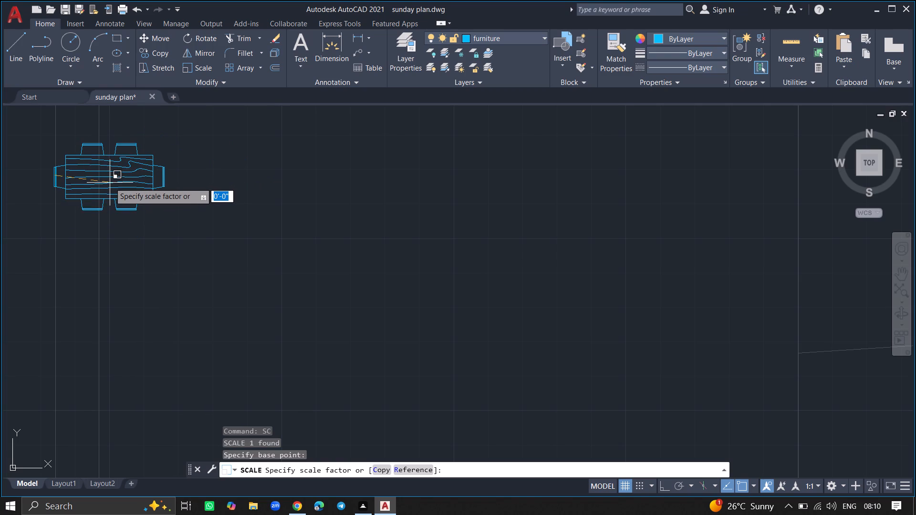
{"action": "left_click", "coordinate": [71, 185]}
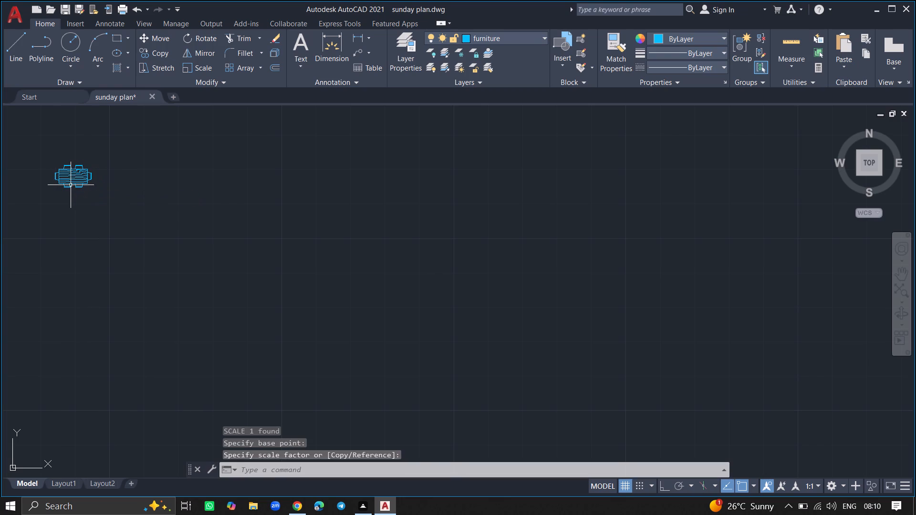
Move the reduced dining set about 43'-3" southeast into the central room north of the stairs.
{"action": "left_click", "coordinate": [71, 181]}
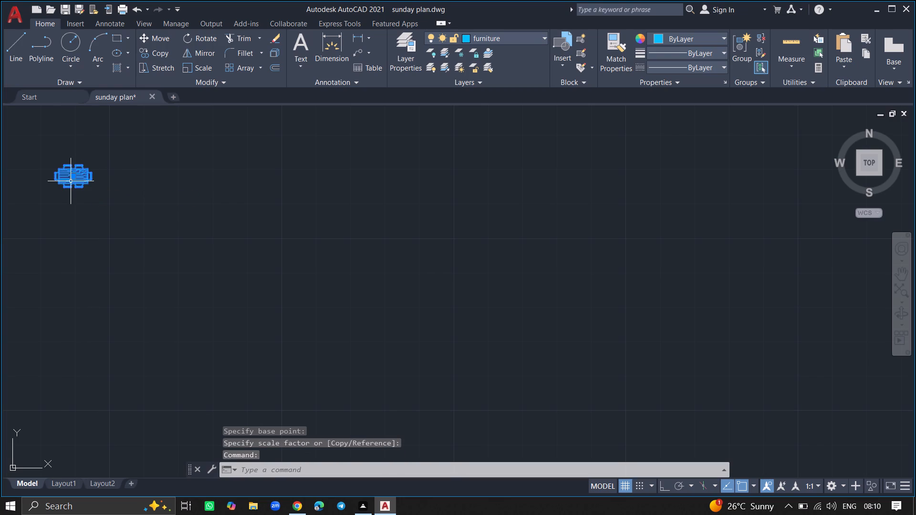
{"action": "type", "text": "move"}
{"action": "key", "text": "Return"}
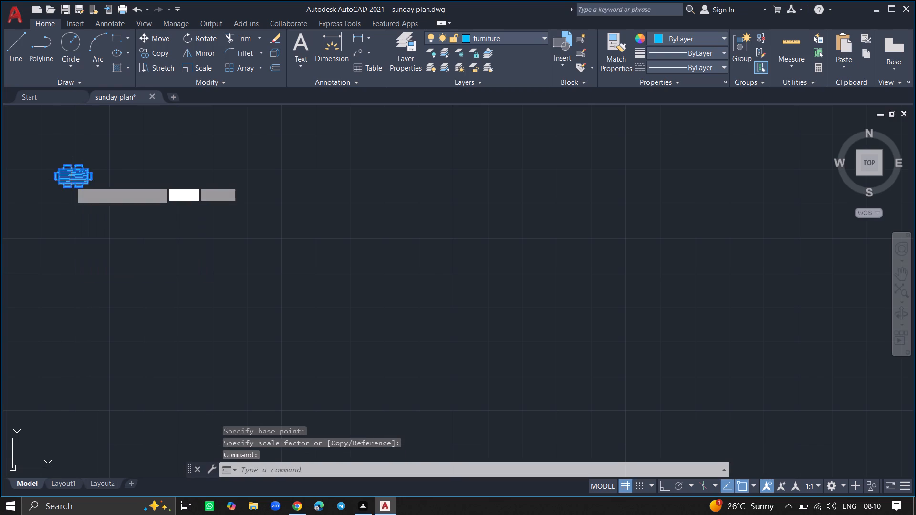
{"action": "left_click", "coordinate": [71, 181]}
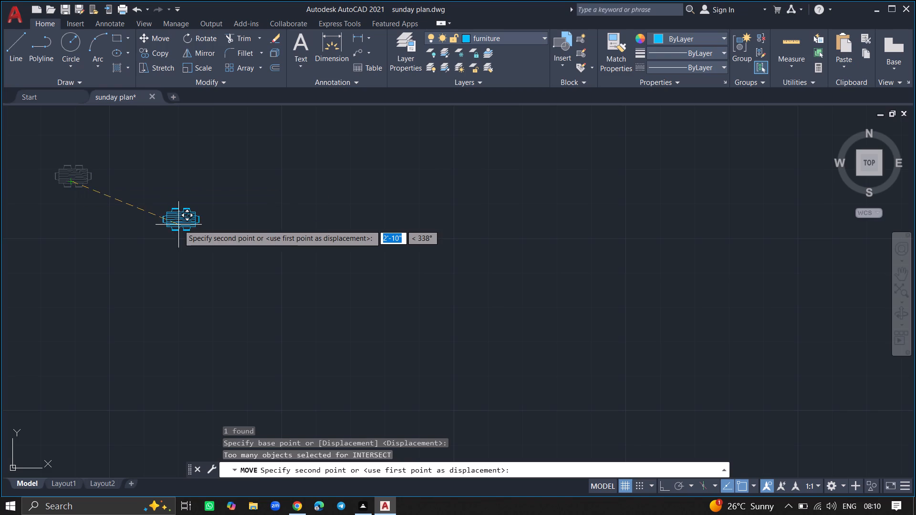
{"action": "scroll", "coordinate": [178, 225], "scroll_direction": "down", "scroll_amount": 4, "text": "ctrl"}
{"action": "scroll", "coordinate": [245, 268], "scroll_direction": "down", "scroll_amount": 5, "text": "ctrl"}
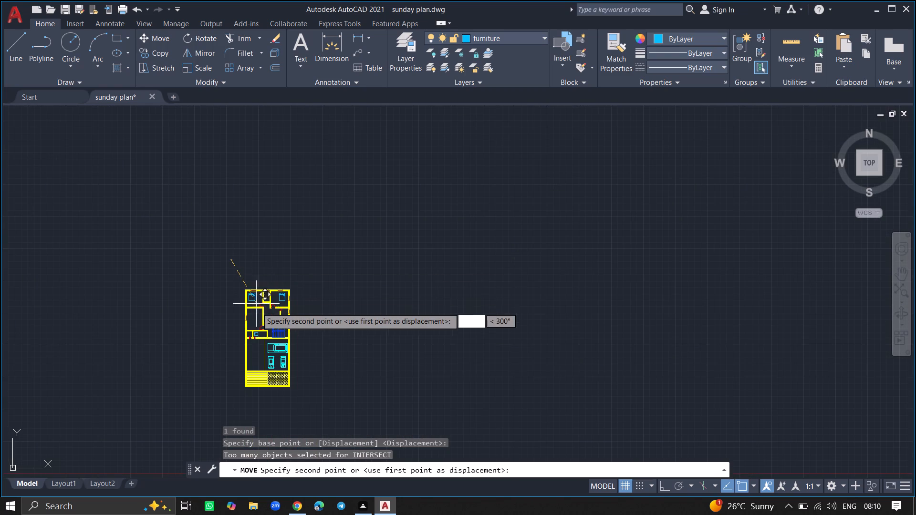
{"action": "scroll", "coordinate": [275, 325], "scroll_direction": "up", "scroll_amount": 3, "text": "ctrl"}
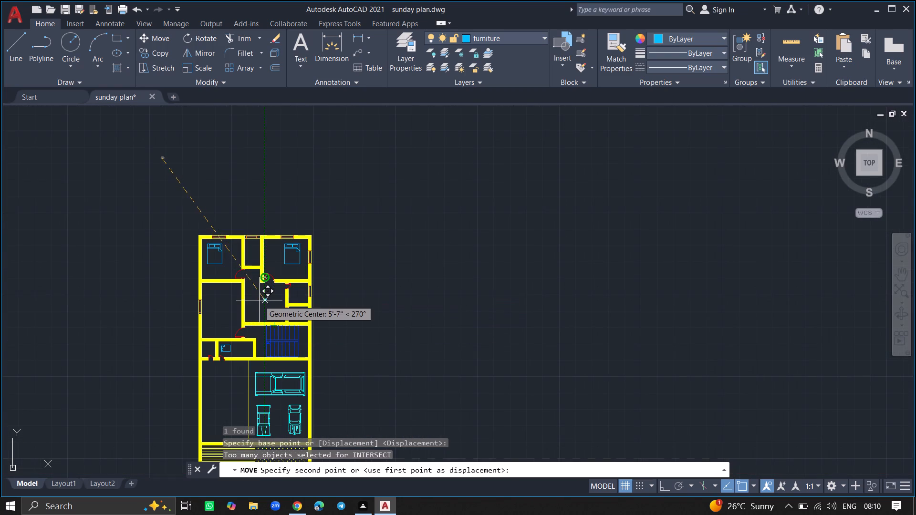
{"action": "scroll", "coordinate": [259, 301], "scroll_direction": "up", "scroll_amount": 4, "text": "ctrl"}
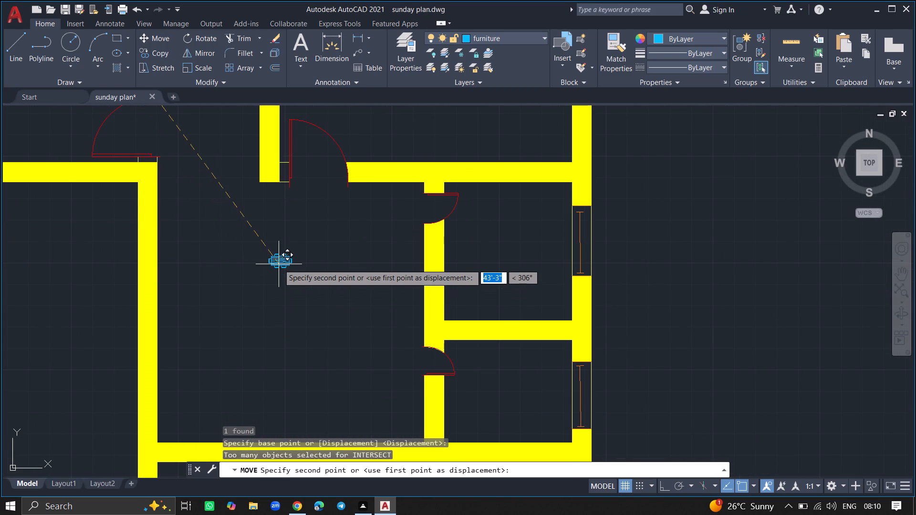
{"action": "left_click", "coordinate": [279, 264]}
Scale the dining set up freehand about its own position so the six-chair table suits the central room.
{"action": "left_click", "coordinate": [279, 264]}
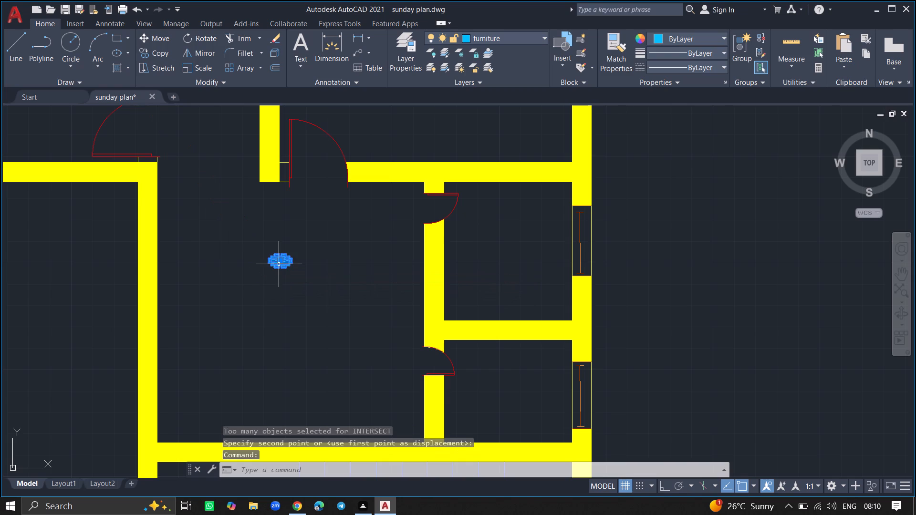
{"action": "type", "text": "sc"}
{"action": "key", "text": "Return"}
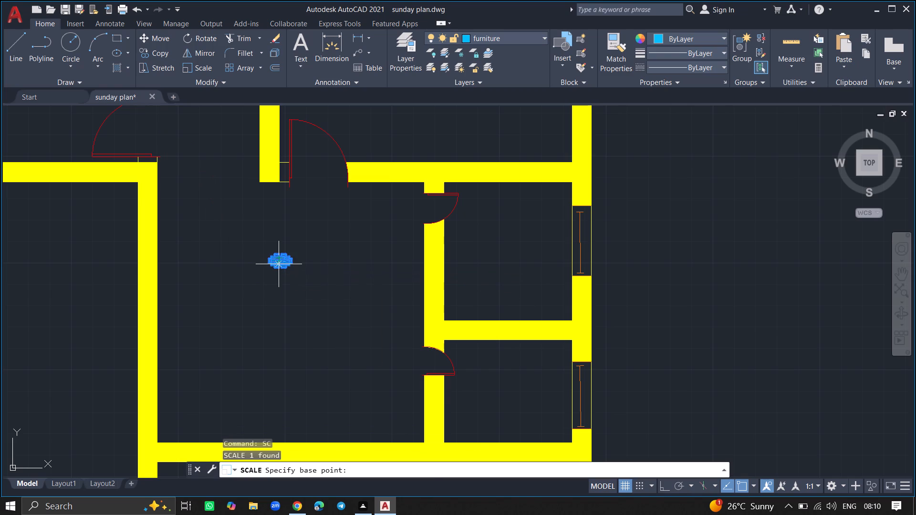
{"action": "left_click", "coordinate": [279, 264]}
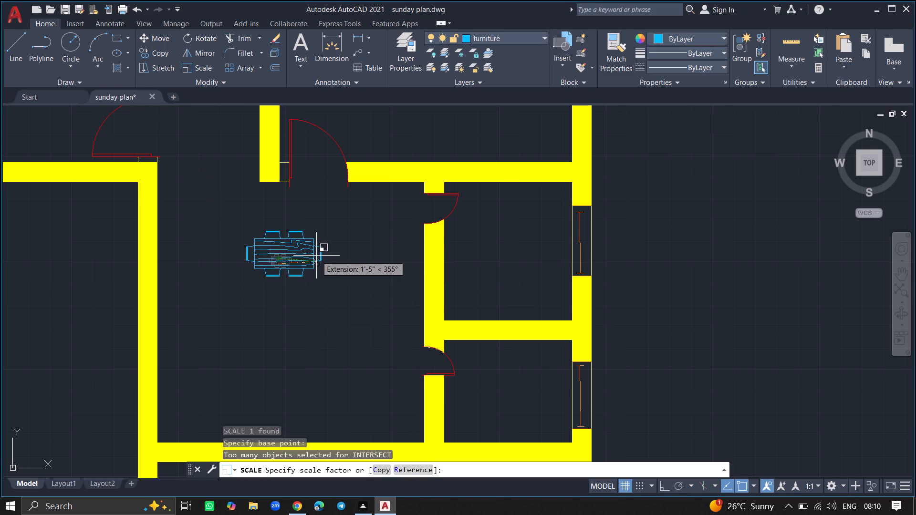
{"action": "left_click", "coordinate": [319, 256]}
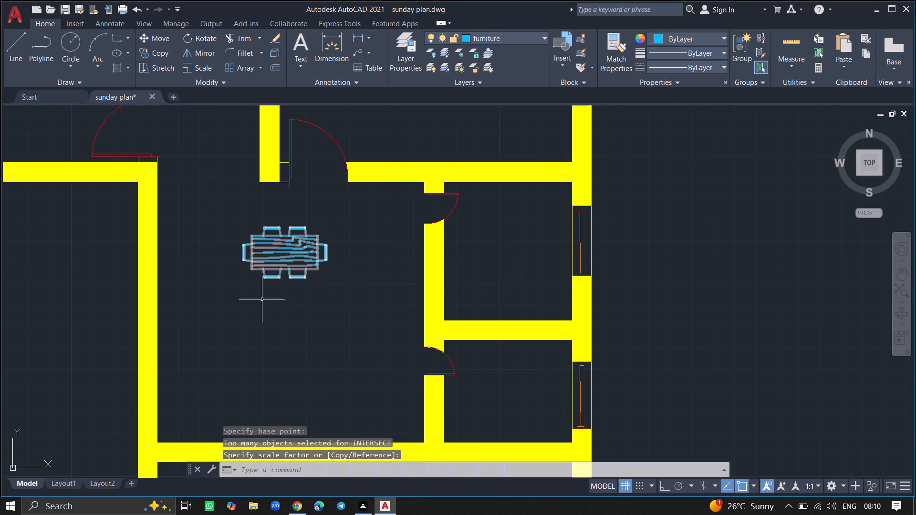
Insert the Sofa - Roundback 7 ft. block from the Home - Space Planner blocks in DesignCenter, east of the floor plan.
{"action": "scroll", "coordinate": [262, 299], "scroll_direction": "down", "scroll_amount": 2, "text": "ctrl"}
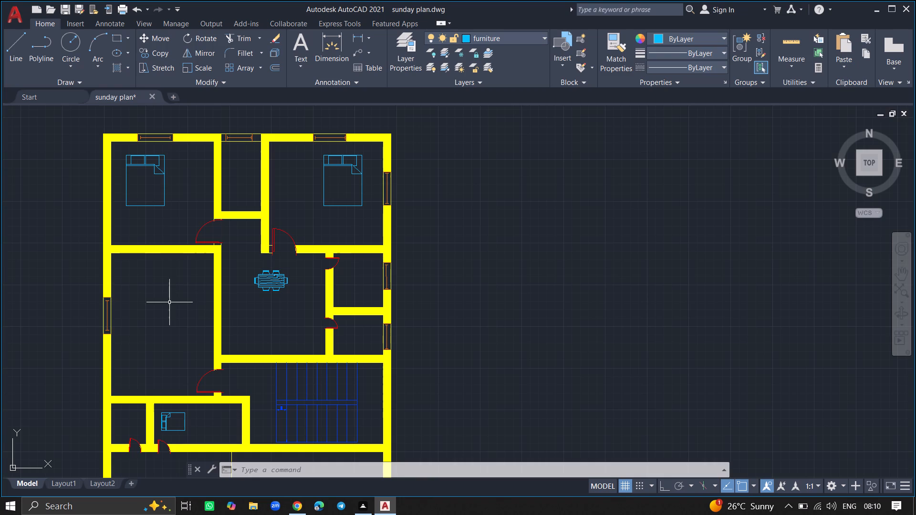
{"action": "key", "text": "ctrl+2"}
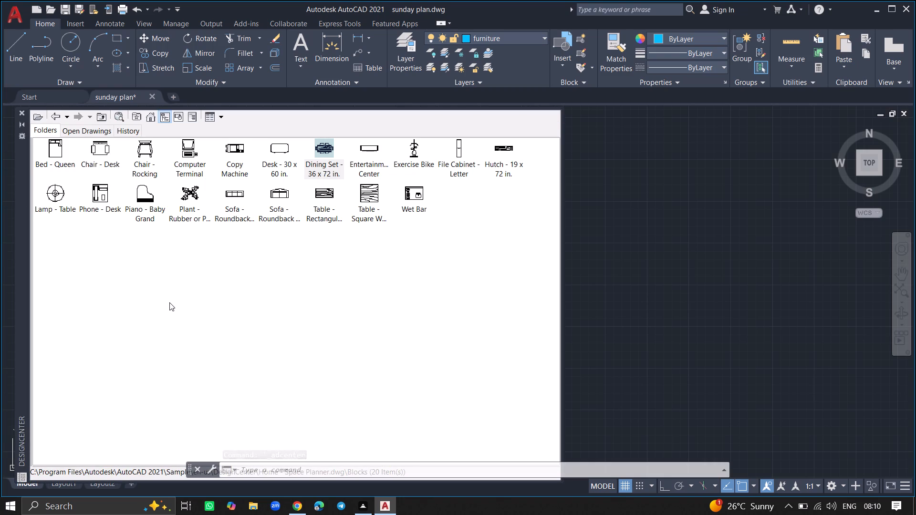
{"action": "left_click", "coordinate": [204, 266]}
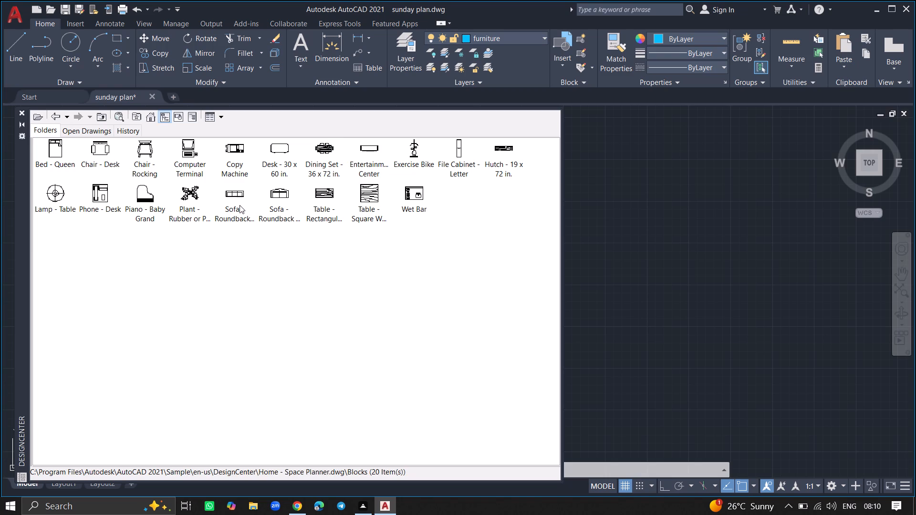
{"action": "left_click", "coordinate": [238, 204]}
{"action": "left_click_drag", "start_coordinate": [238, 204], "coordinate": [421, 241]}
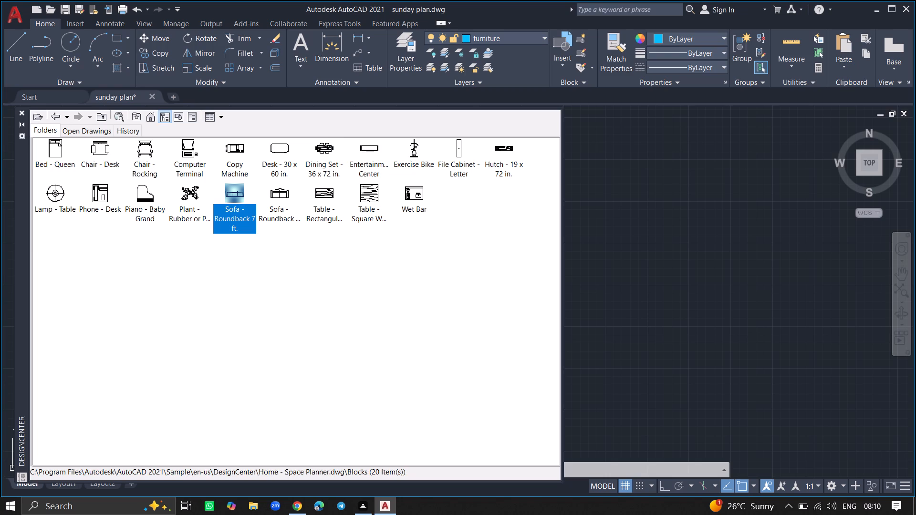
{"action": "left_click_drag", "start_coordinate": [421, 241], "coordinate": [670, 224]}
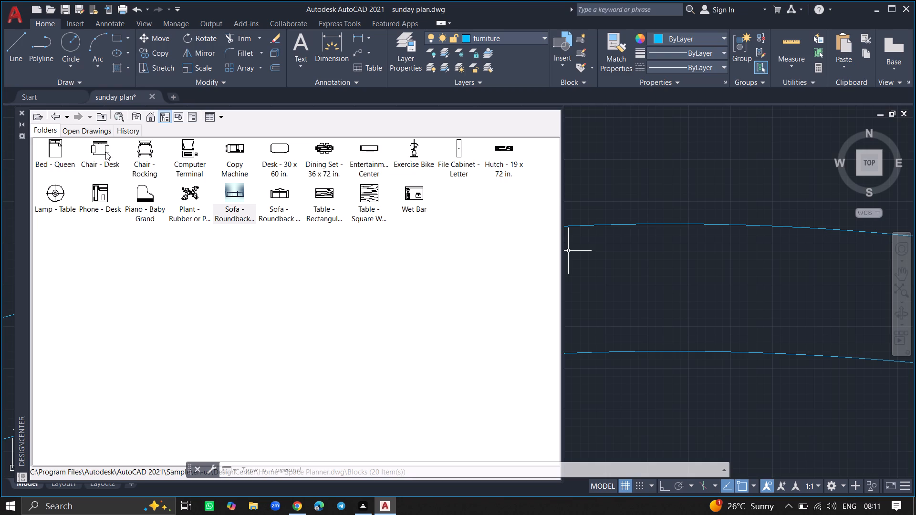
{"action": "left_click", "coordinate": [19, 112]}
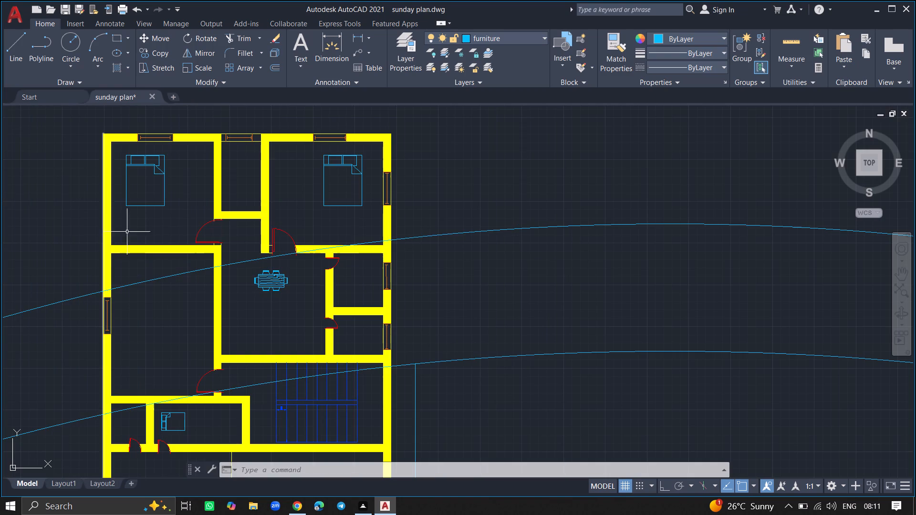
Scale the oversized sofa down freehand about a point on its outline in the west room, so it fits inside that room.
{"action": "left_click", "coordinate": [152, 278]}
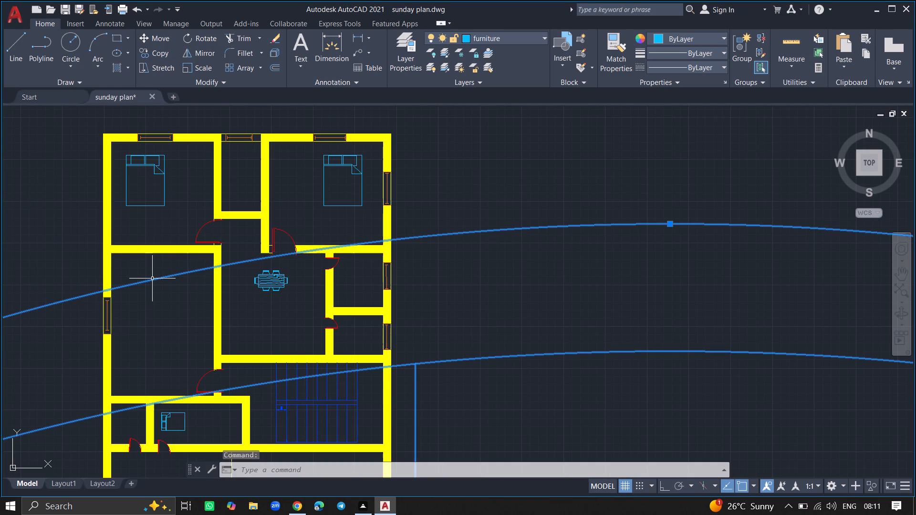
{"action": "type", "text": "sc"}
{"action": "key", "text": "Return"}
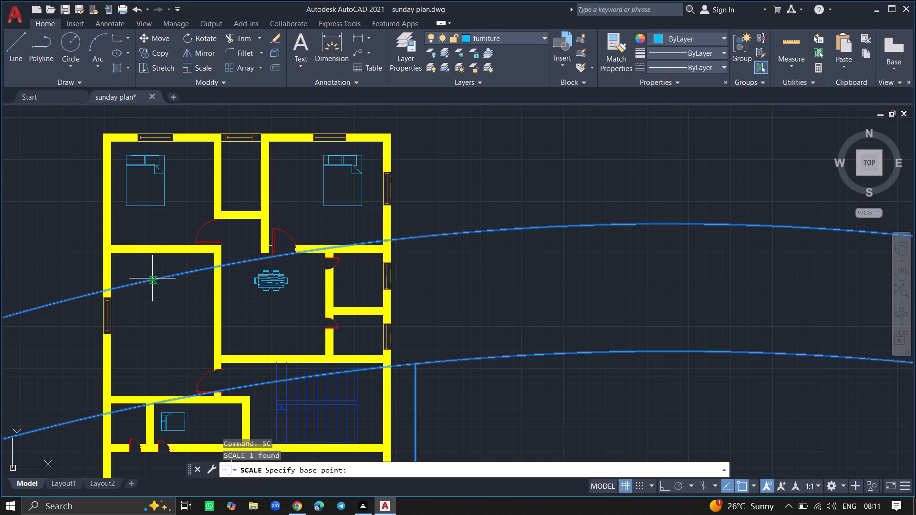
{"action": "left_click", "coordinate": [152, 278]}
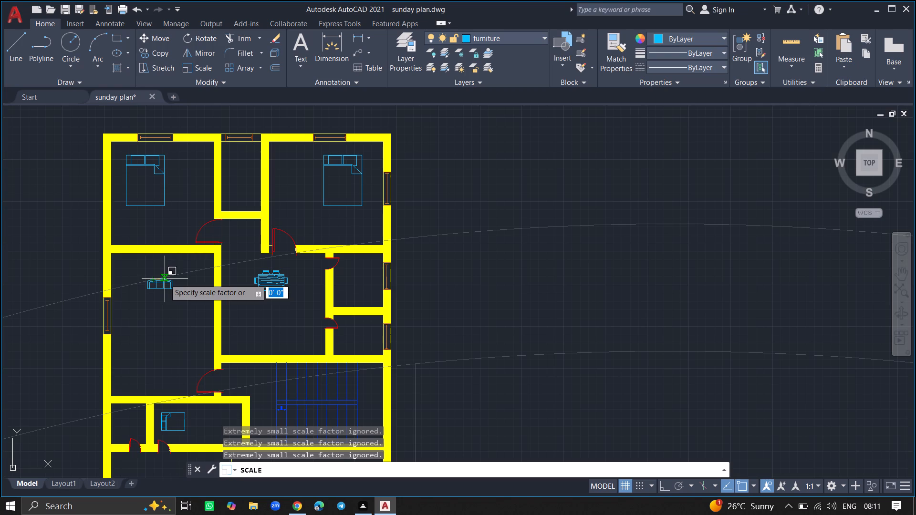
{"action": "left_click", "coordinate": [167, 278]}
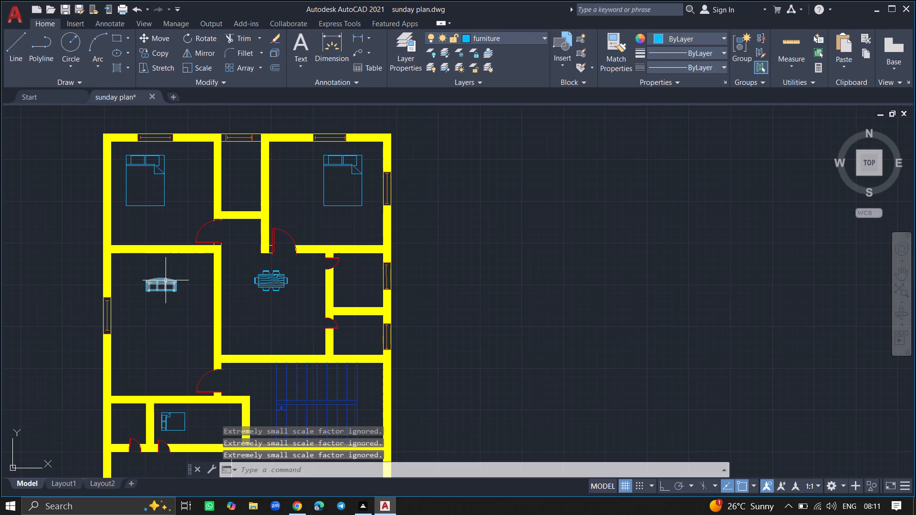
Rotate the sofa 180° in the west room with Ortho on, so its curved back faces south.
{"action": "left_click", "coordinate": [166, 280]}
{"action": "type", "text": "ro"}
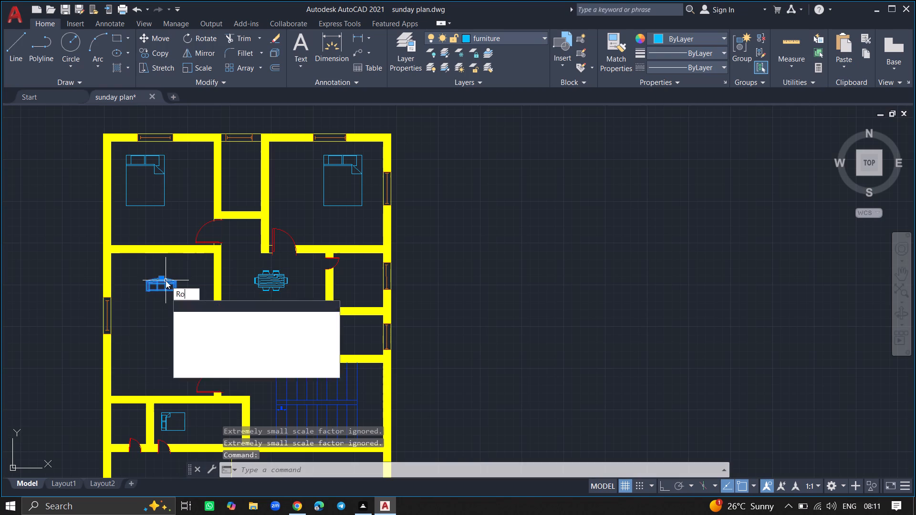
{"action": "key", "text": "Return"}
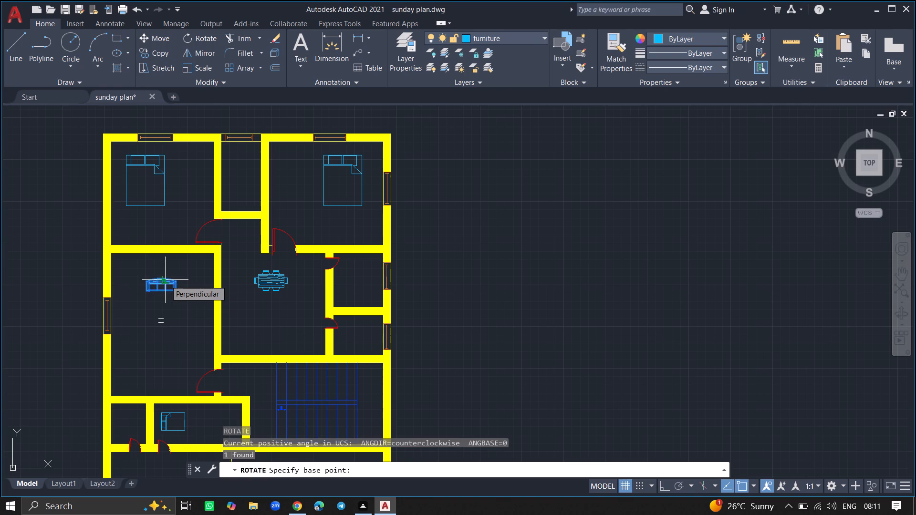
{"action": "left_click", "coordinate": [166, 280]}
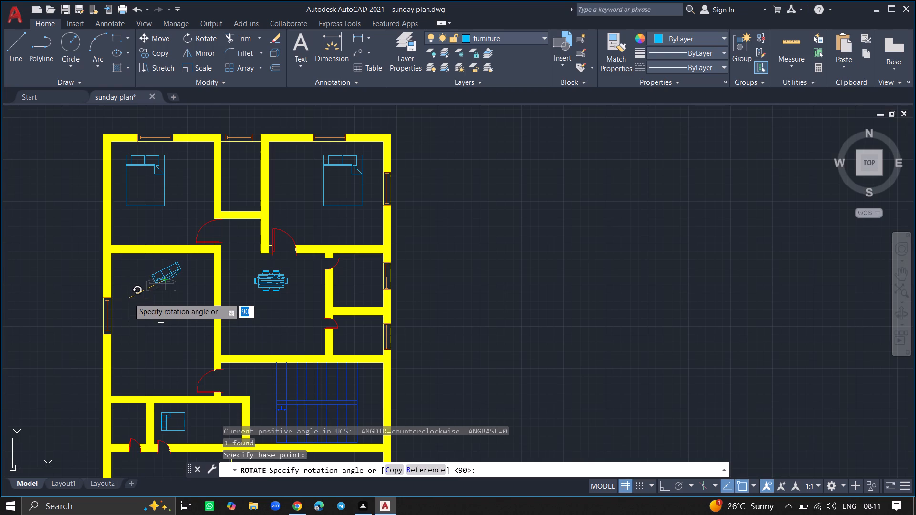
{"action": "key", "text": "F8"}
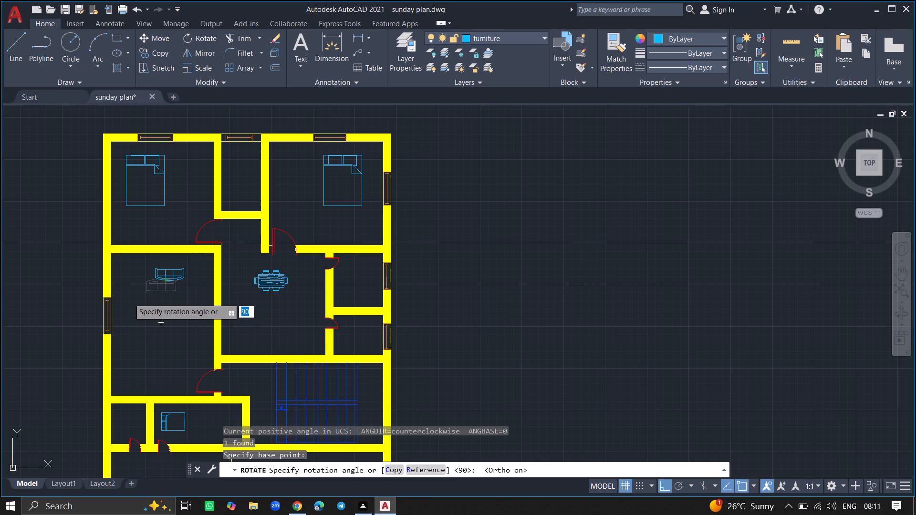
{"action": "left_click", "coordinate": [129, 298]}
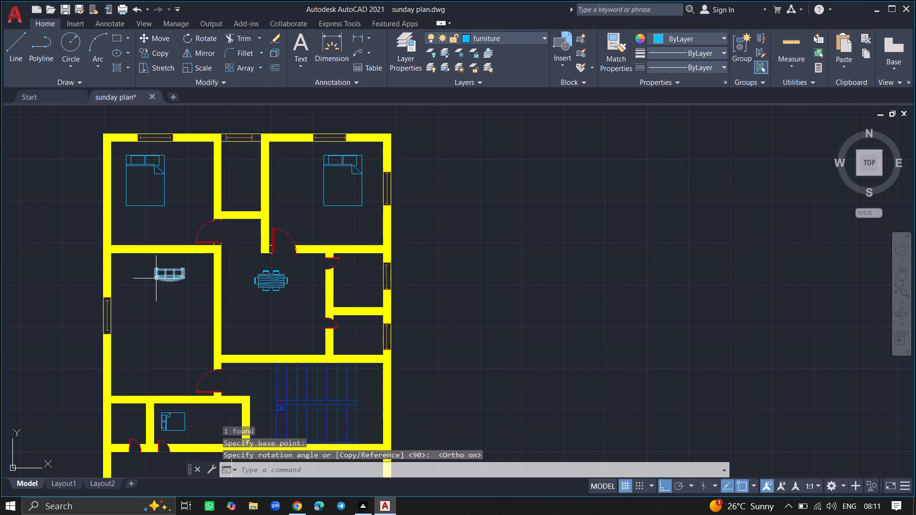
Move the sofa about 11'-1" south-southwest with Ortho off, placing it near the west room's south wall.
{"action": "left_click", "coordinate": [156, 278]}
{"action": "type", "text": "move"}
{"action": "key", "text": "Return"}
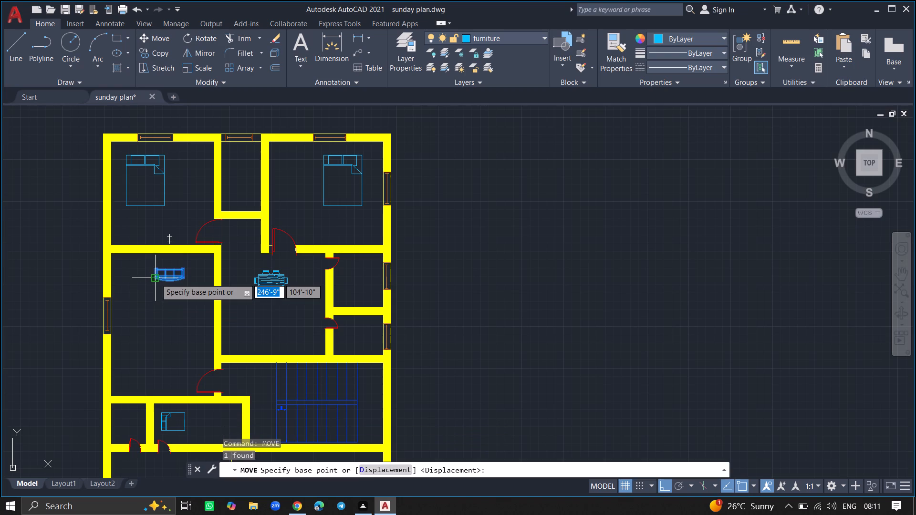
{"action": "left_click", "coordinate": [156, 278]}
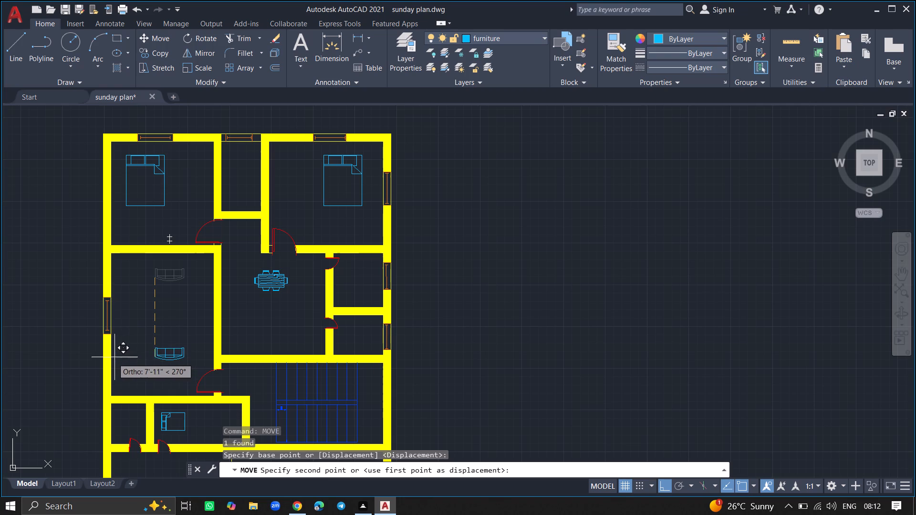
{"action": "key", "text": "F8"}
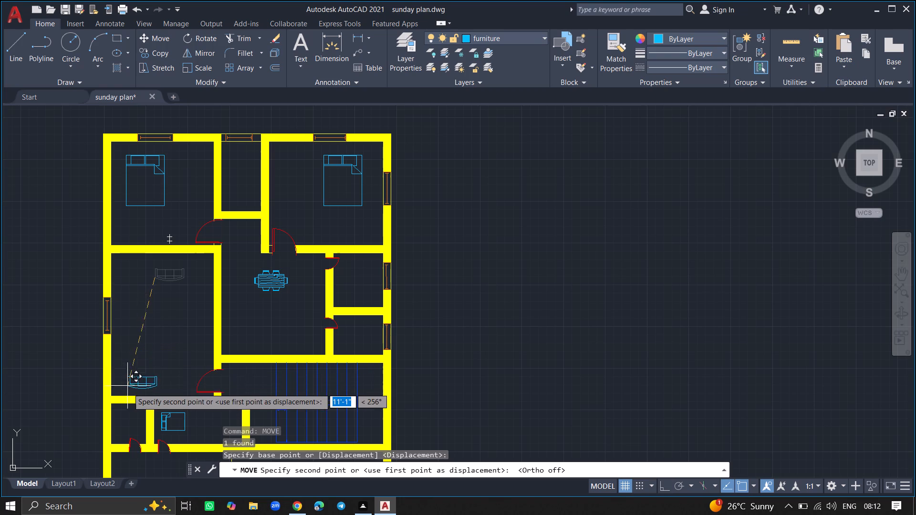
{"action": "left_click", "coordinate": [130, 385]}
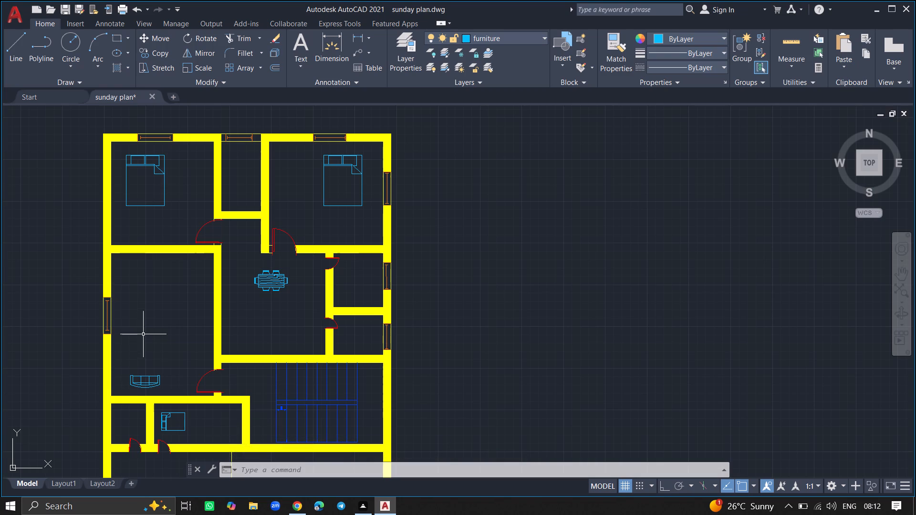
Draw a rectangular table about 1'-2" by 1'-9" just north of the sofa in the west room.
{"action": "type", "text": "rec"}
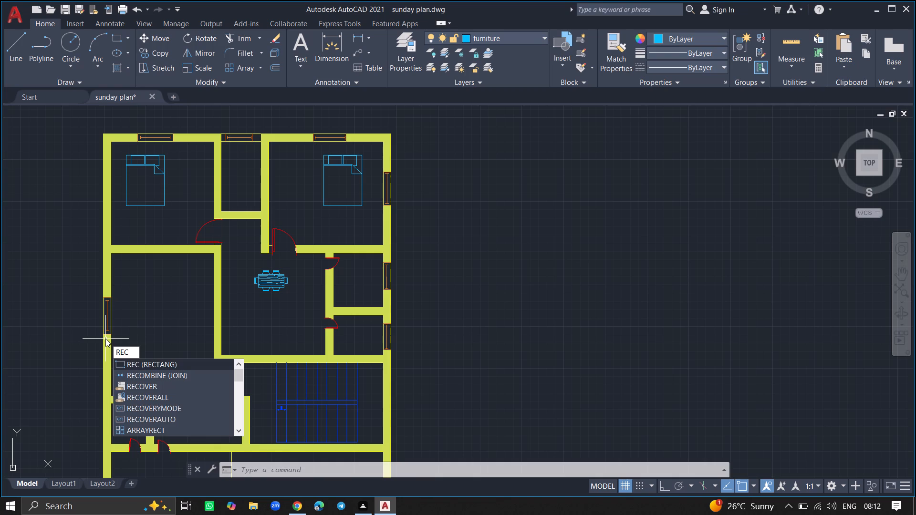
{"action": "left_click", "coordinate": [126, 360]}
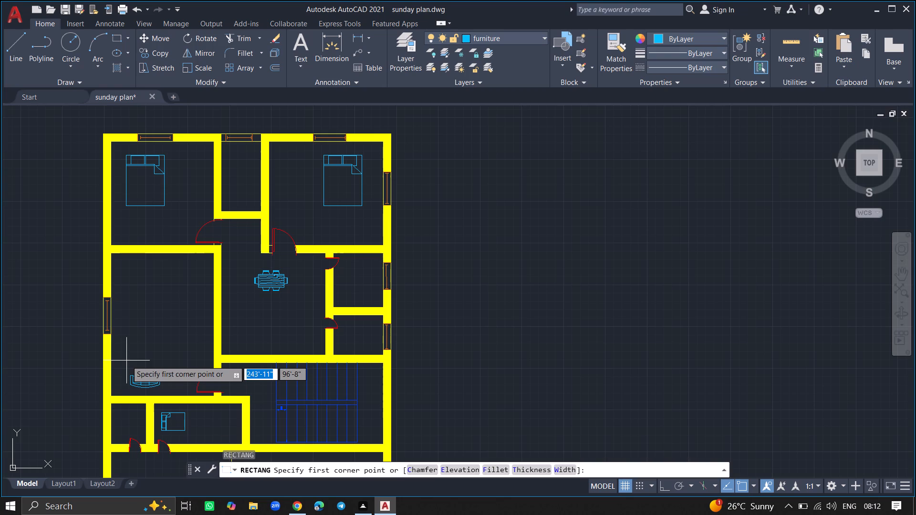
{"action": "scroll", "coordinate": [130, 350], "scroll_direction": "up", "scroll_amount": 2, "text": "ctrl"}
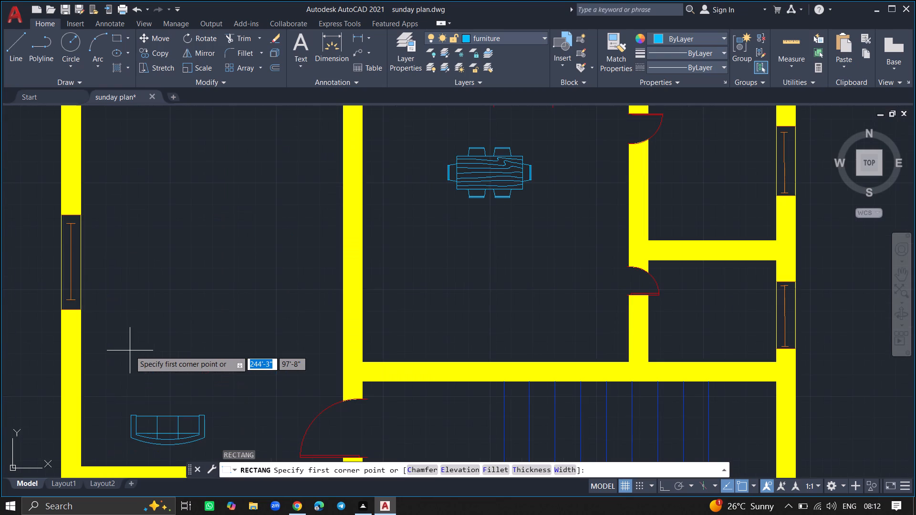
{"action": "left_click", "coordinate": [141, 348]}
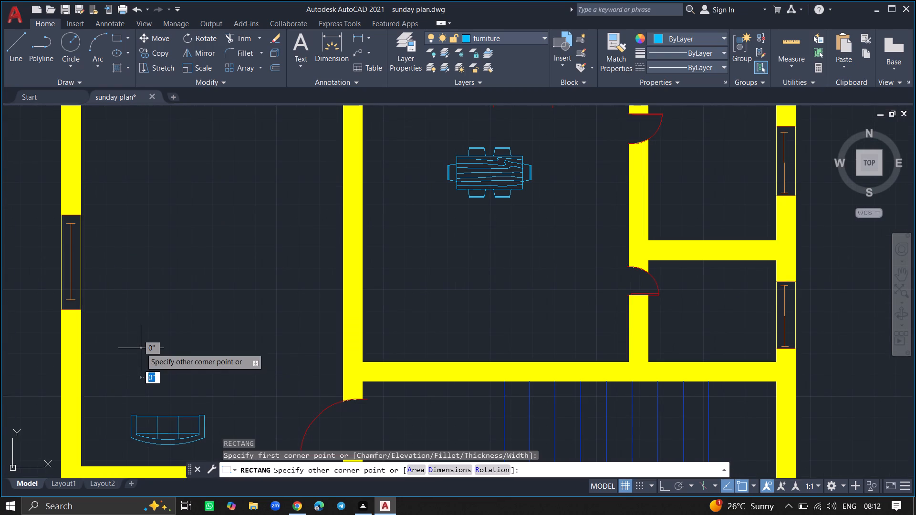
{"action": "left_click", "coordinate": [171, 392]}
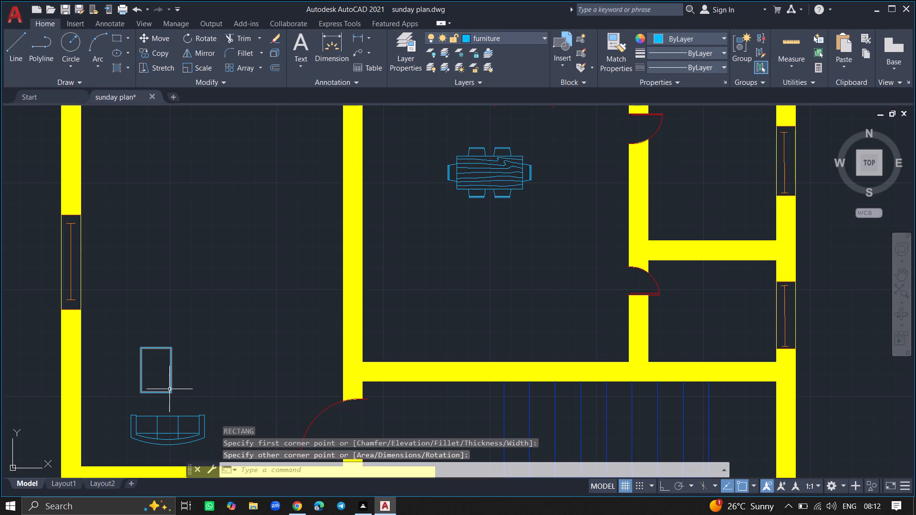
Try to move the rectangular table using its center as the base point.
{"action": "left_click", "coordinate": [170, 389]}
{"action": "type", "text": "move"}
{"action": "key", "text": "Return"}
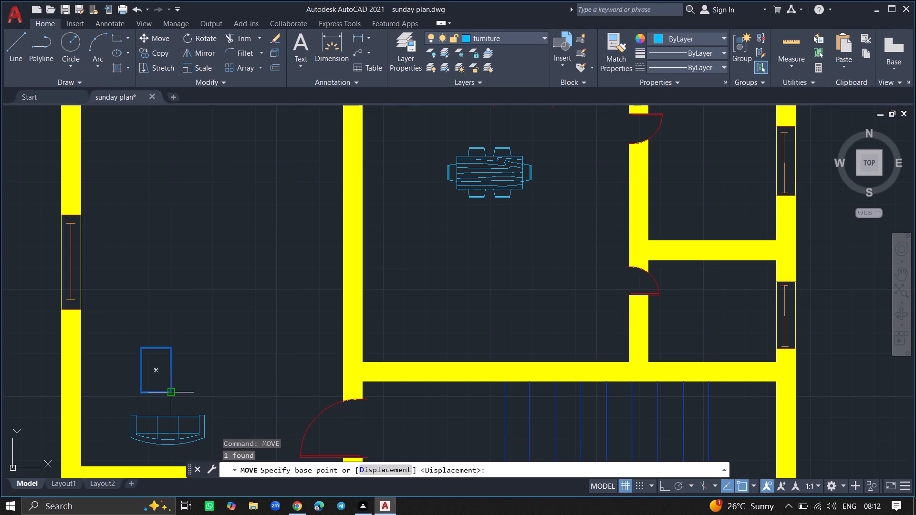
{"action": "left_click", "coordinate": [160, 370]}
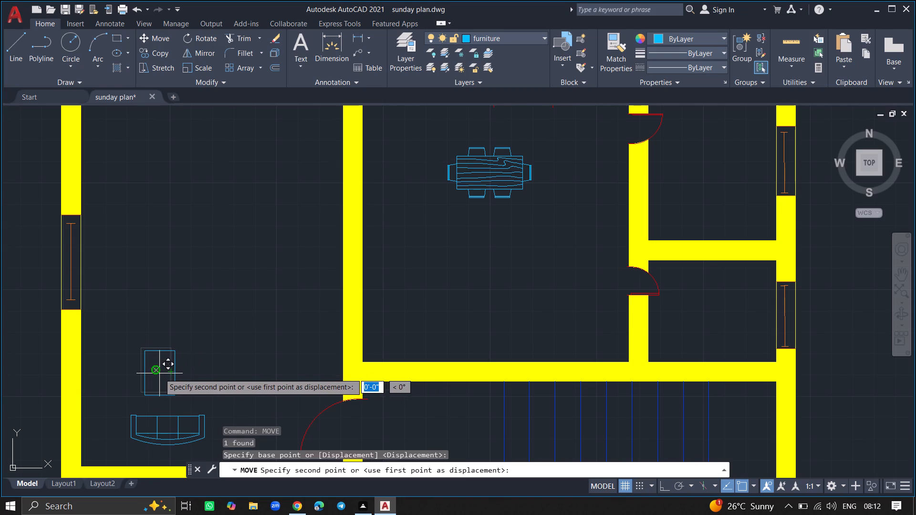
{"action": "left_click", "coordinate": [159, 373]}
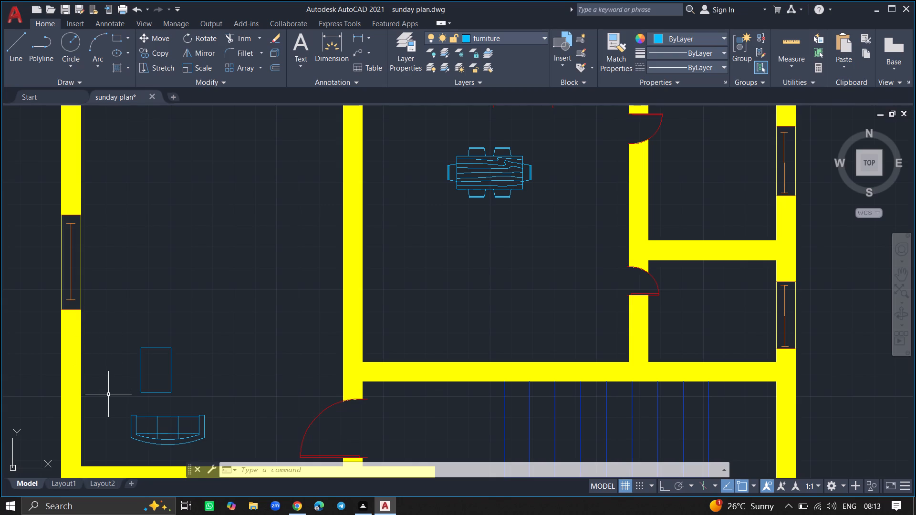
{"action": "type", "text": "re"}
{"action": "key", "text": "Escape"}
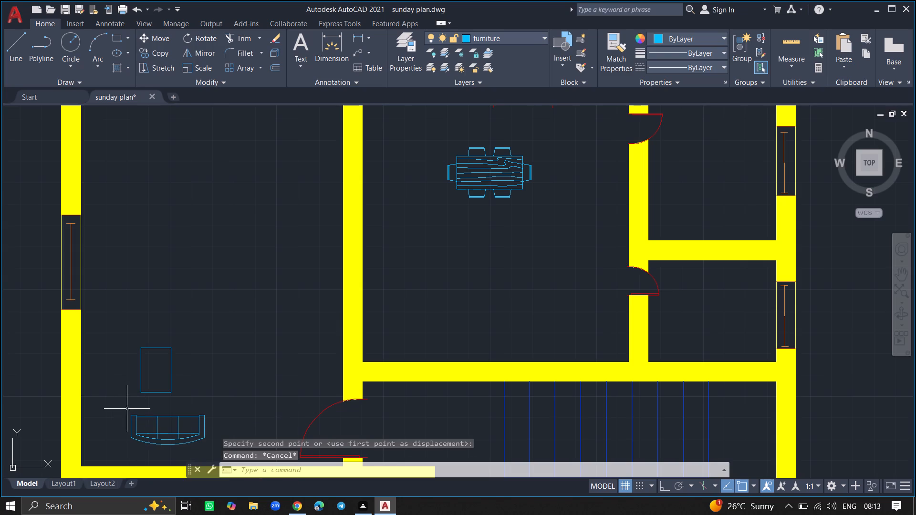
Copy the sofa about 5'-8" north, placing the second sofa on the other side of the rectangular table.
{"action": "left_click", "coordinate": [134, 416]}
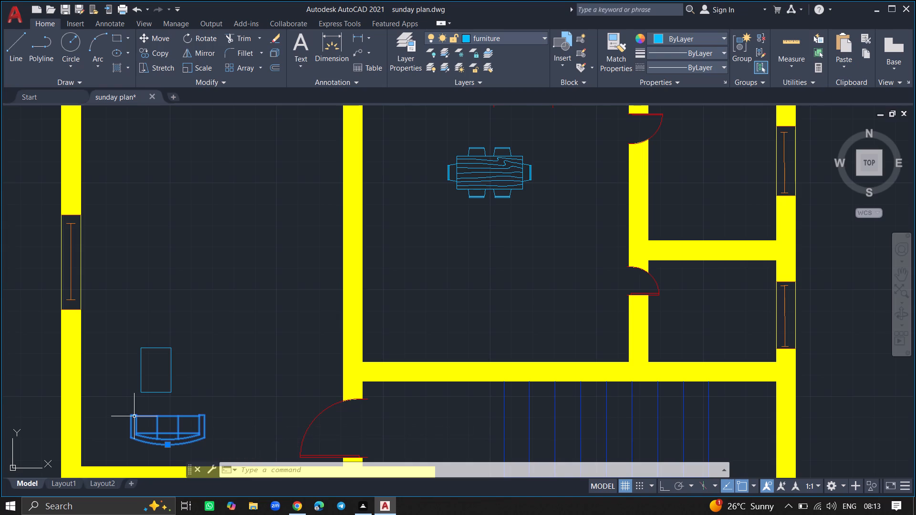
{"action": "type", "text": "cop"}
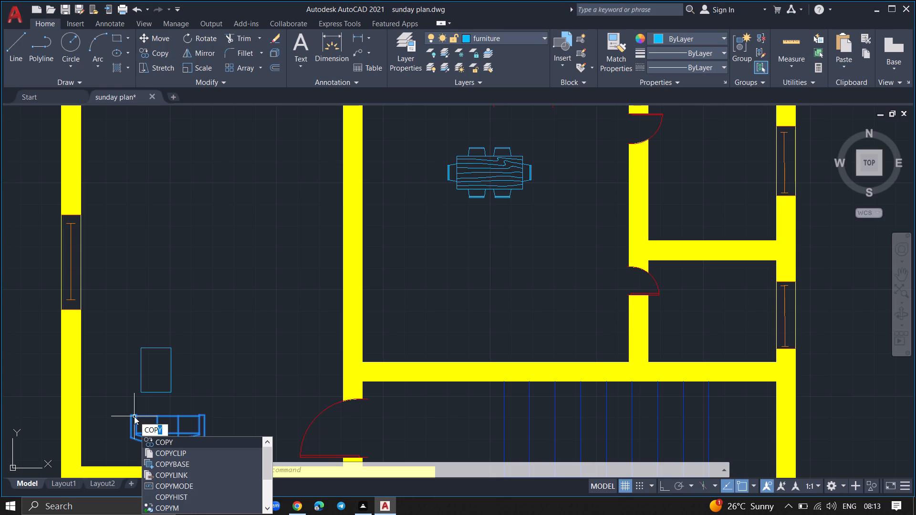
{"action": "key", "text": "y"}
{"action": "key", "text": "Return"}
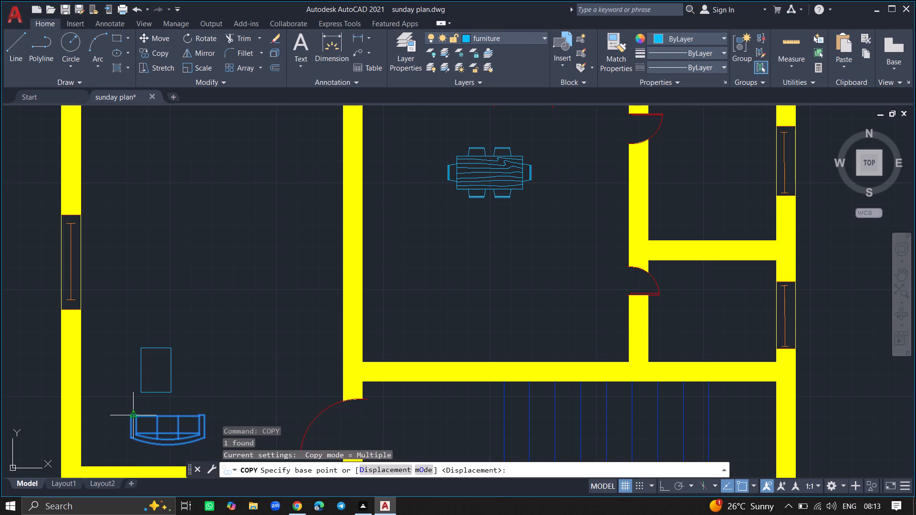
{"action": "left_click", "coordinate": [137, 418]}
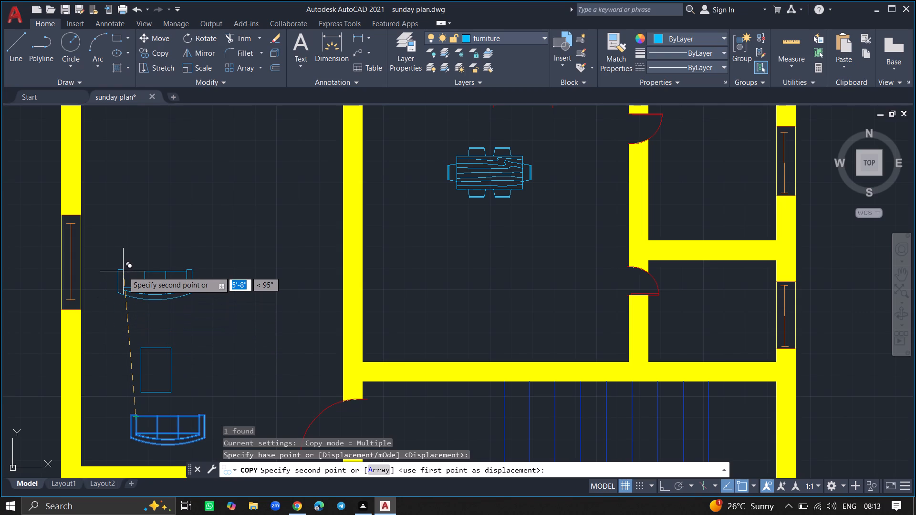
{"action": "left_click", "coordinate": [123, 271]}
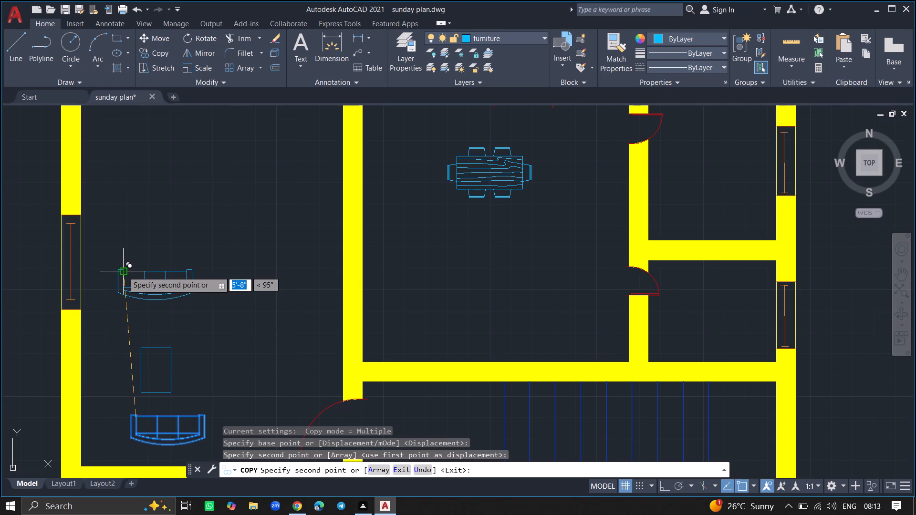
{"action": "key", "text": "Escape"}
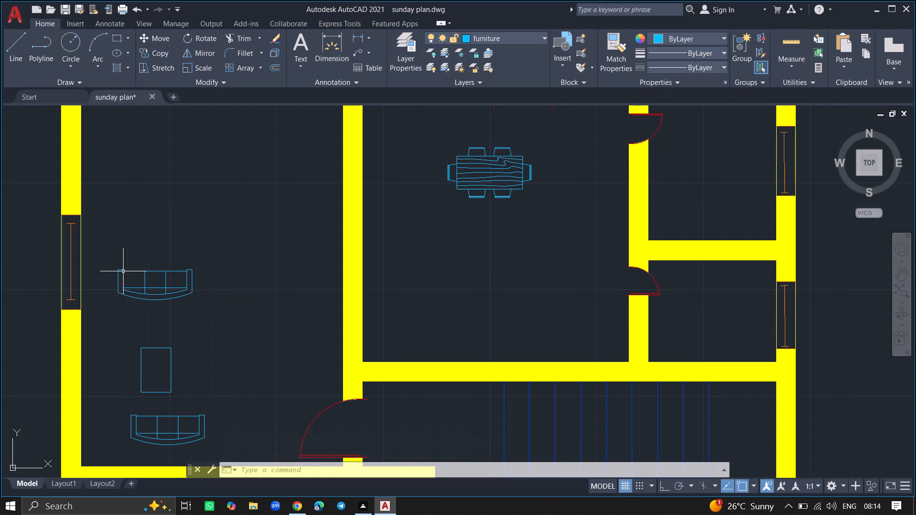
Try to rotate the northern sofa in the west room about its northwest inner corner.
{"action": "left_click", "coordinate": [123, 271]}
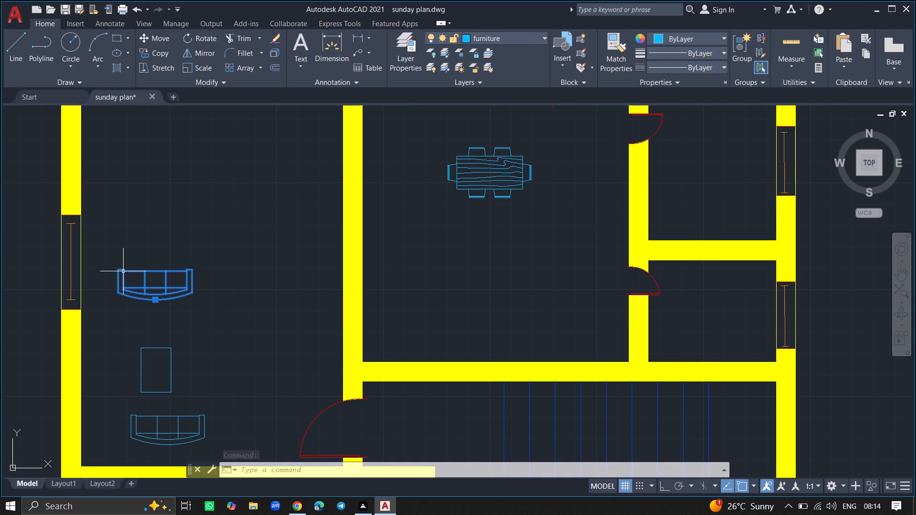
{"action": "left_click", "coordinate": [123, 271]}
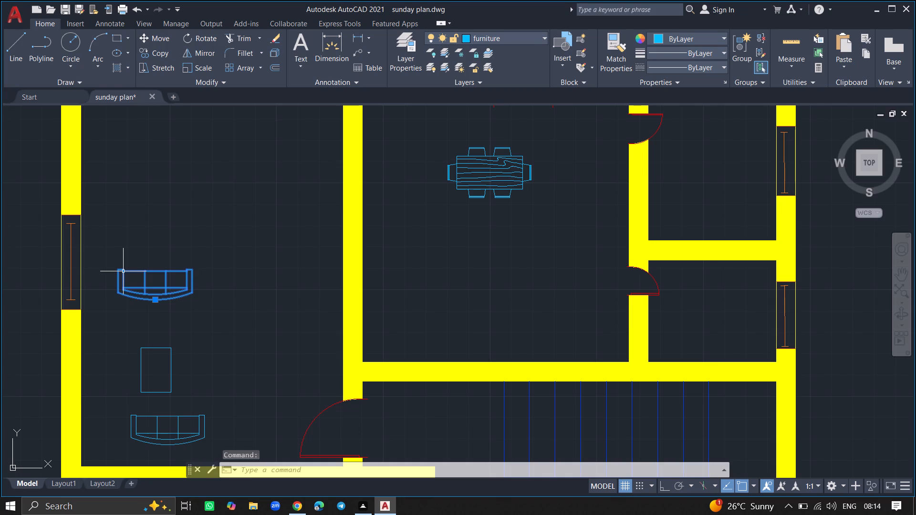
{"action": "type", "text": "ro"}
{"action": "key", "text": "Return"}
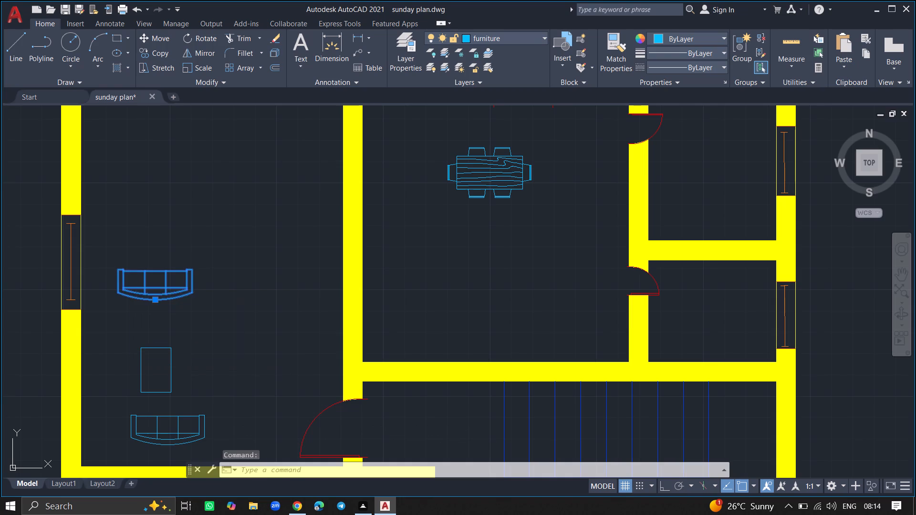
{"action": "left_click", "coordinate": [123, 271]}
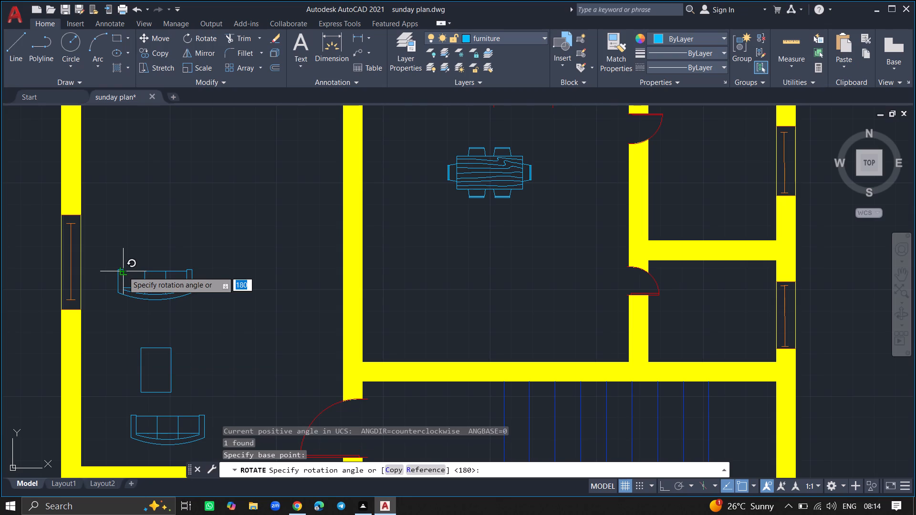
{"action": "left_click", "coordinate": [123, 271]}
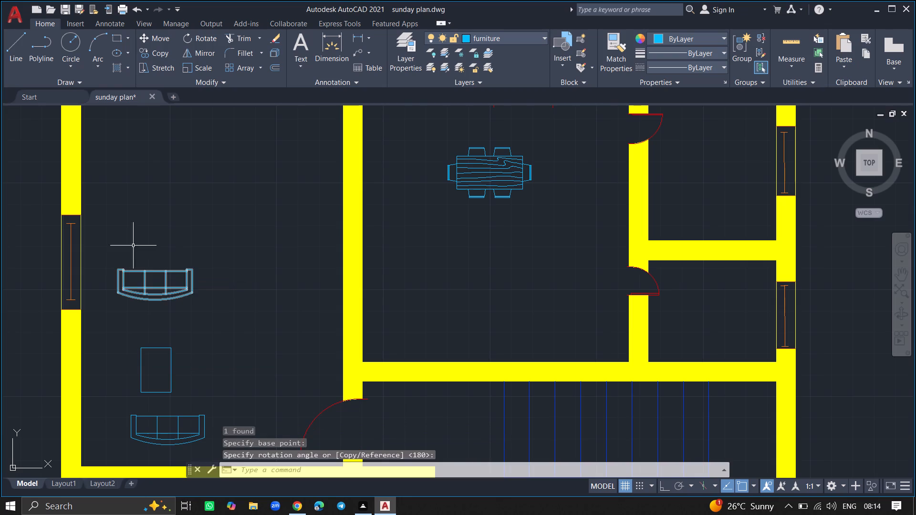
Rotate the northern sofa 270° about the midpoint of its curved back, so the back faces the west wall.
{"action": "left_click", "coordinate": [152, 297]}
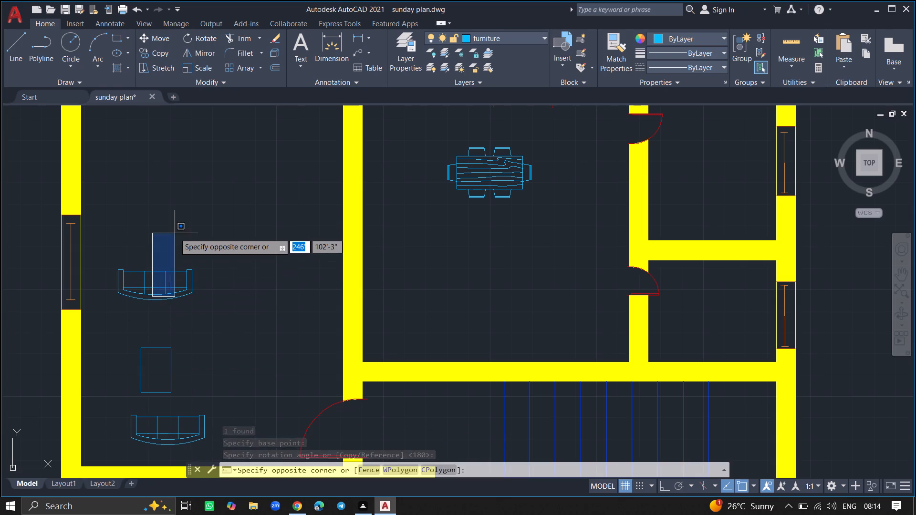
{"action": "left_click", "coordinate": [175, 233]}
{"action": "left_click", "coordinate": [193, 231]}
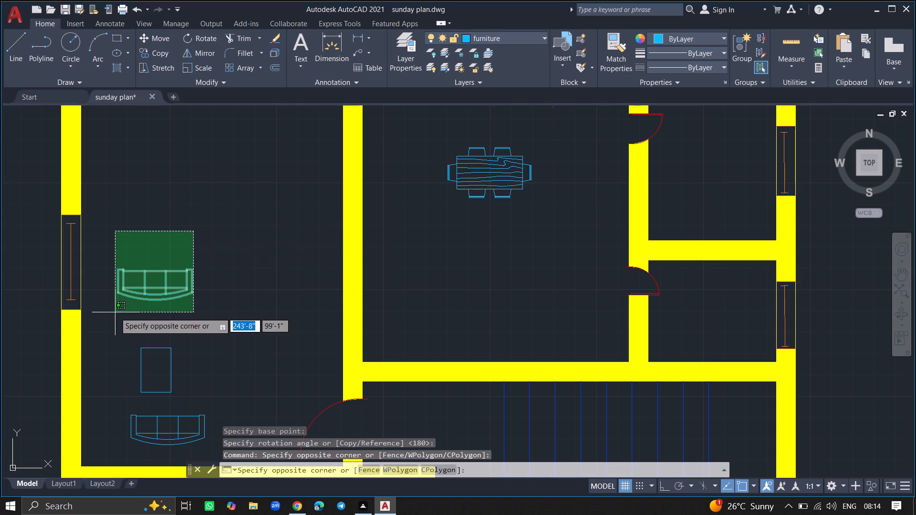
{"action": "left_click", "coordinate": [115, 312]}
{"action": "type", "text": "ro"}
{"action": "key", "text": "Return"}
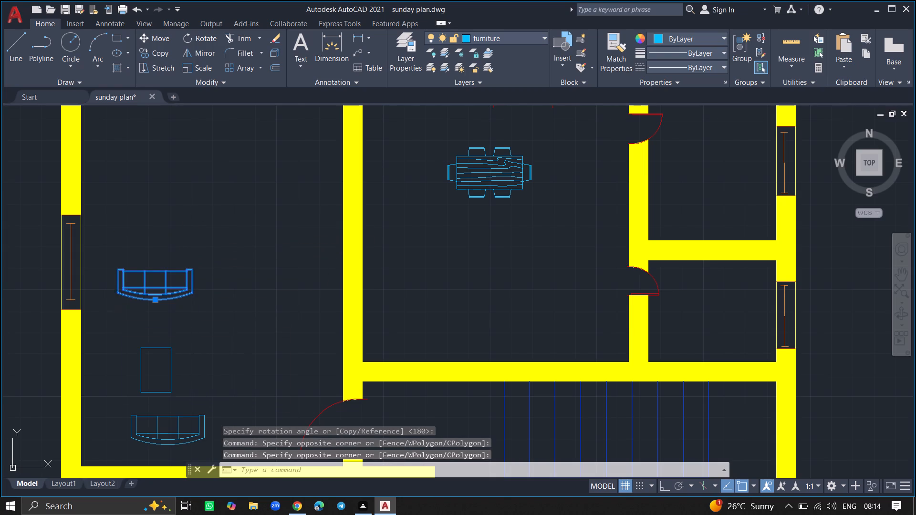
{"action": "left_click", "coordinate": [156, 296]}
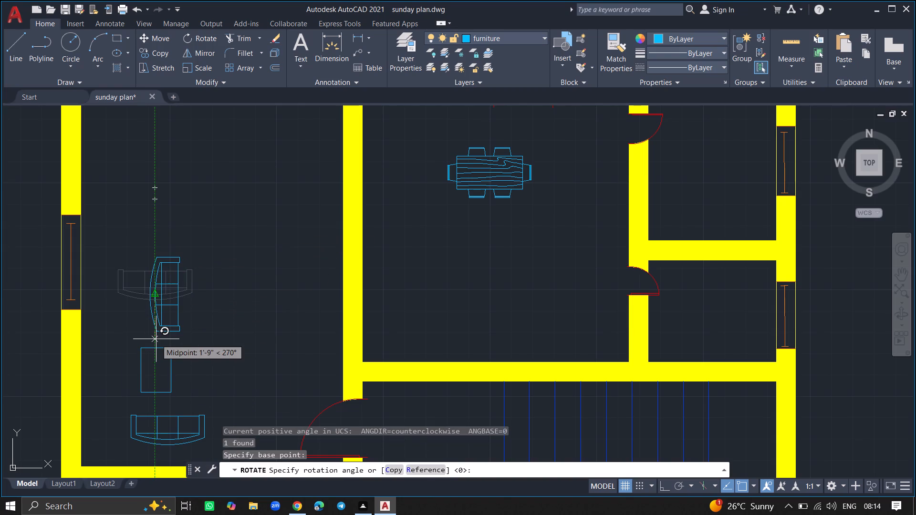
{"action": "left_click", "coordinate": [156, 339]}
Move the rotated sofa about 3'-8" southwest, placing it between the west wall and the rectangular table.
{"action": "left_click", "coordinate": [156, 329]}
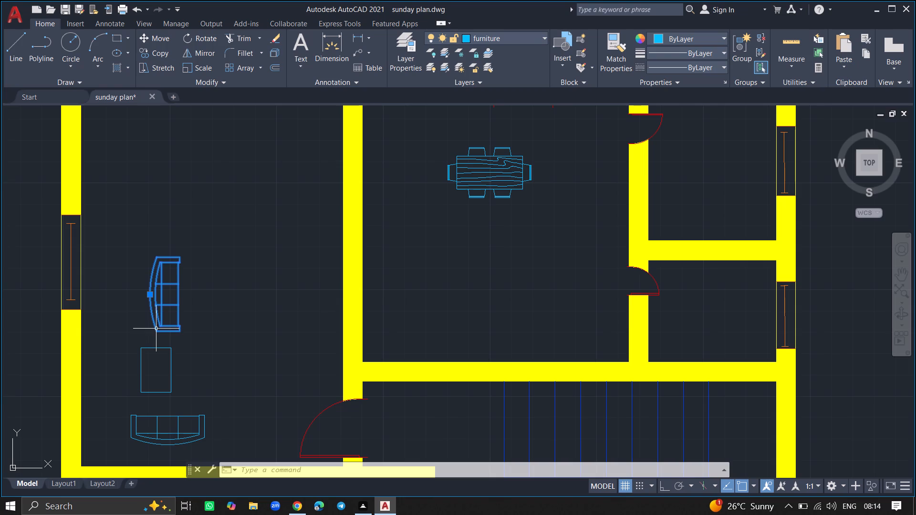
{"action": "type", "text": "move"}
{"action": "key", "text": "Return"}
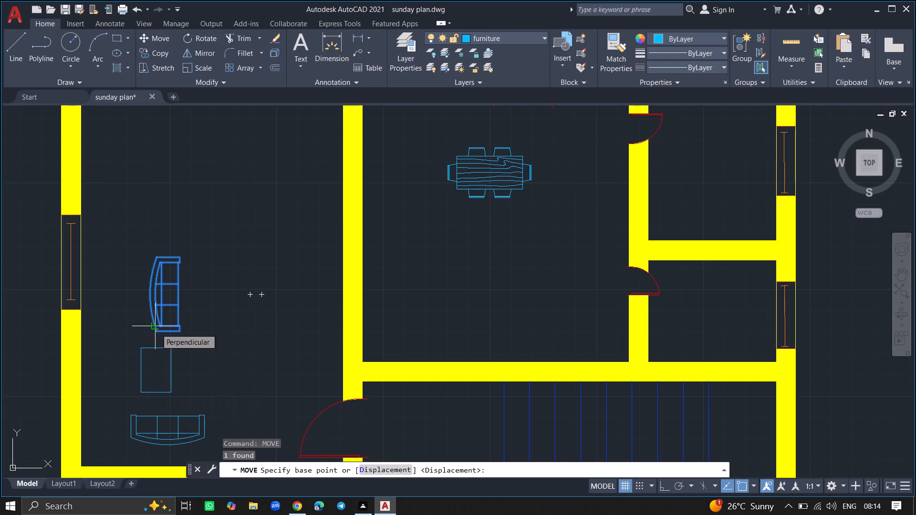
{"action": "left_click", "coordinate": [156, 329]}
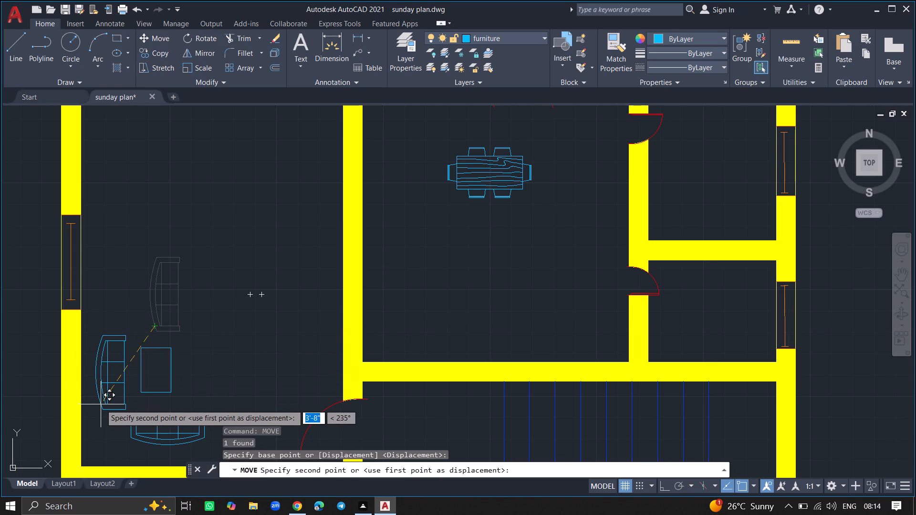
{"action": "left_click", "coordinate": [101, 404]}
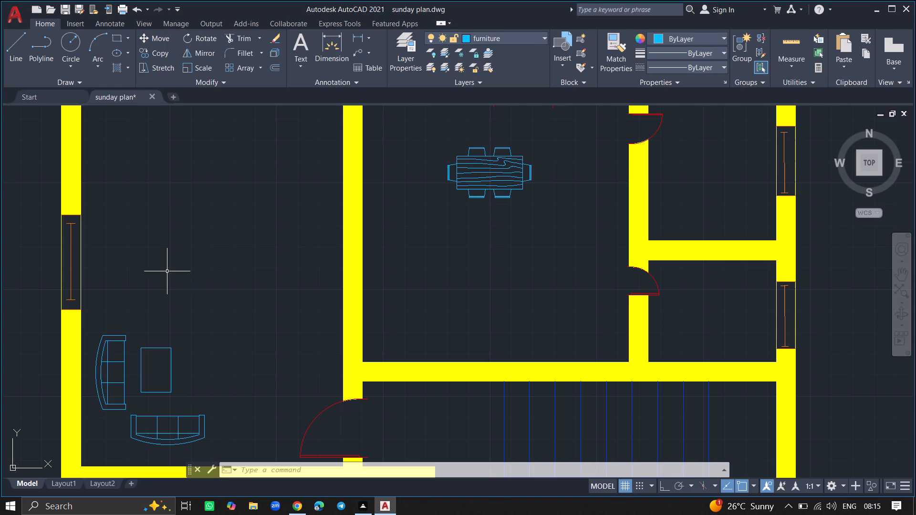
Insert the Toilet - top block from the House Designer.dwg DesignCenter sample at the west wall of the east room, and close DesignCenter.
{"action": "key", "text": "ctrl+2"}
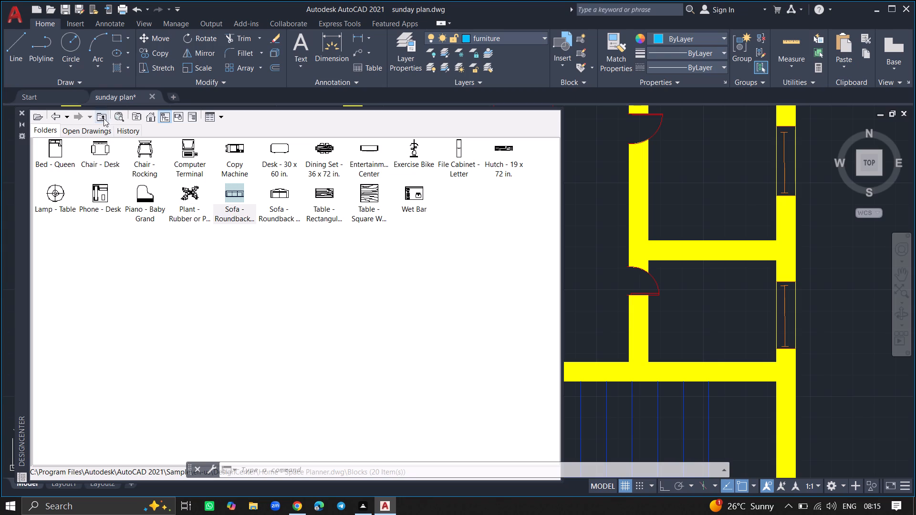
{"action": "left_click", "coordinate": [155, 116]}
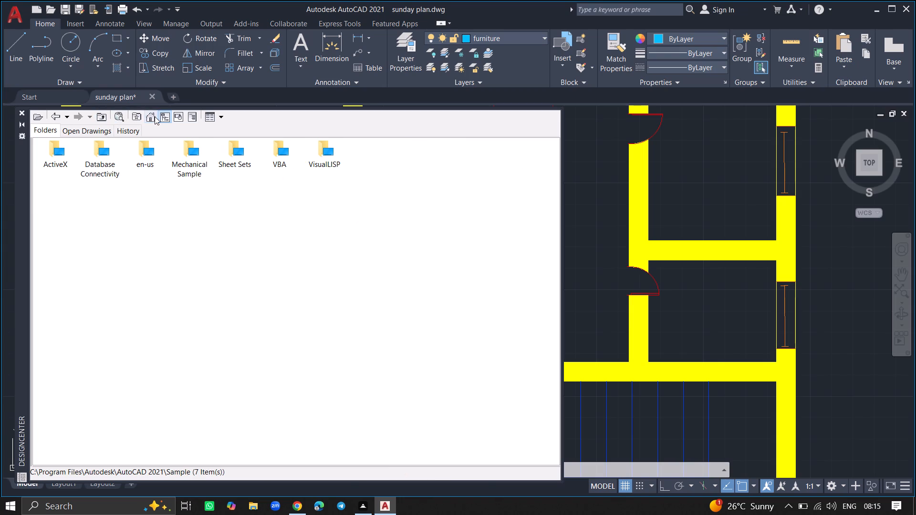
{"action": "left_click", "coordinate": [137, 160]}
{"action": "double_click", "coordinate": [137, 160]}
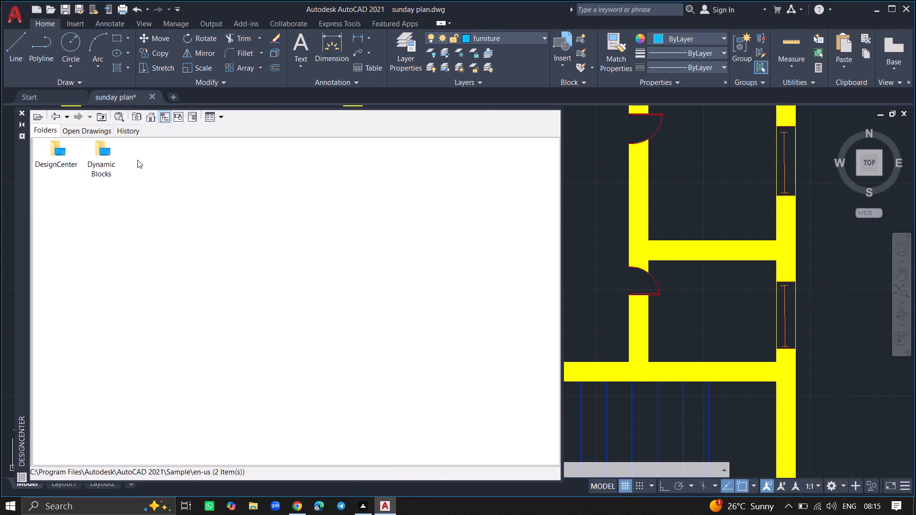
{"action": "double_click", "coordinate": [55, 160]}
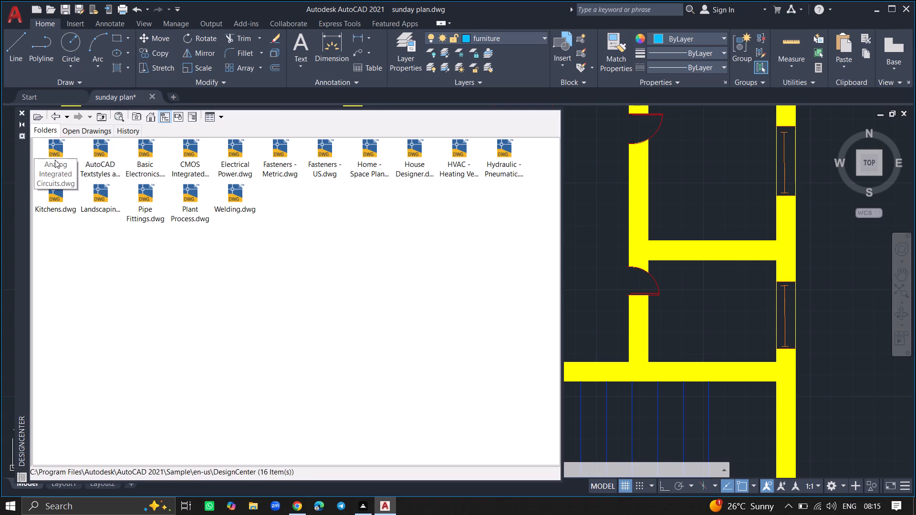
{"action": "left_click", "coordinate": [55, 160]}
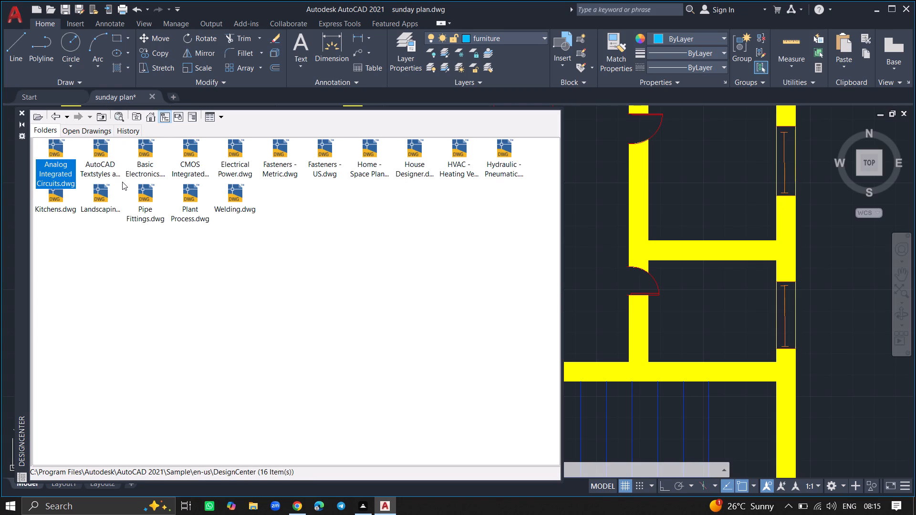
{"action": "double_click", "coordinate": [418, 162]}
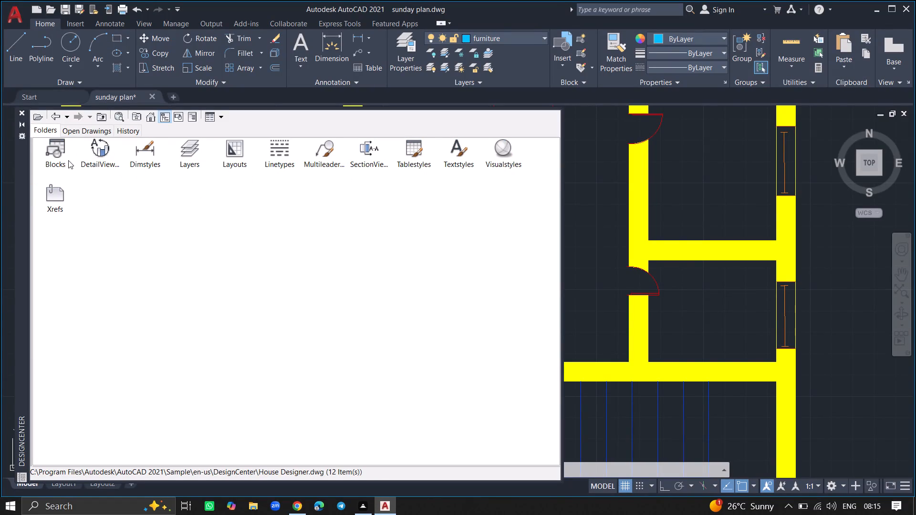
{"action": "double_click", "coordinate": [65, 158]}
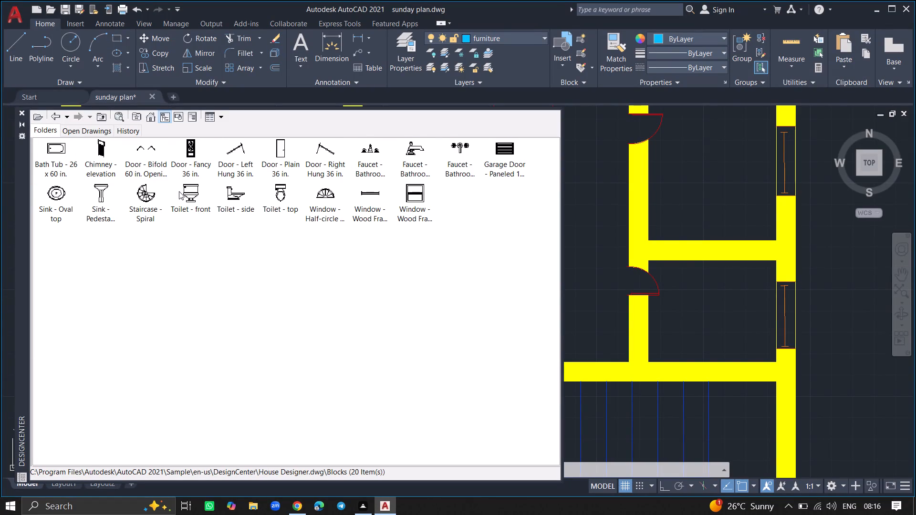
{"action": "left_click", "coordinate": [283, 190]}
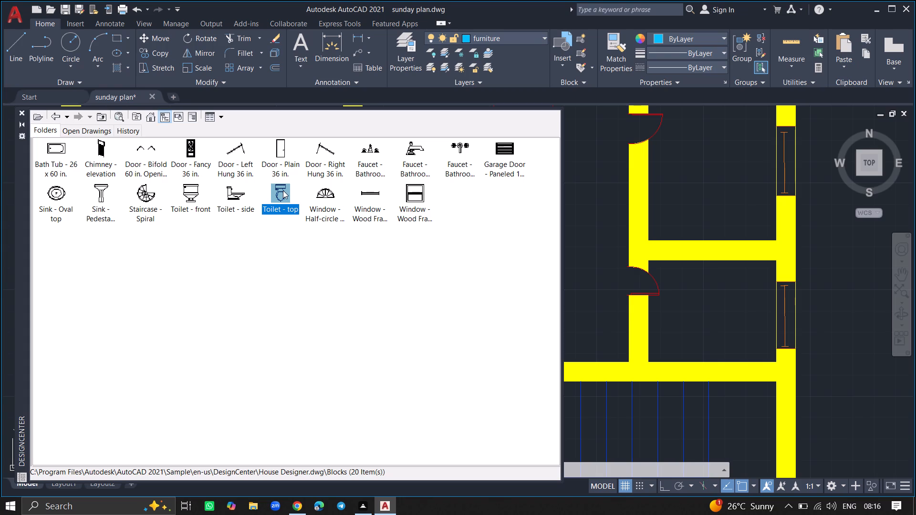
{"action": "left_click_drag", "start_coordinate": [283, 190], "coordinate": [648, 178]}
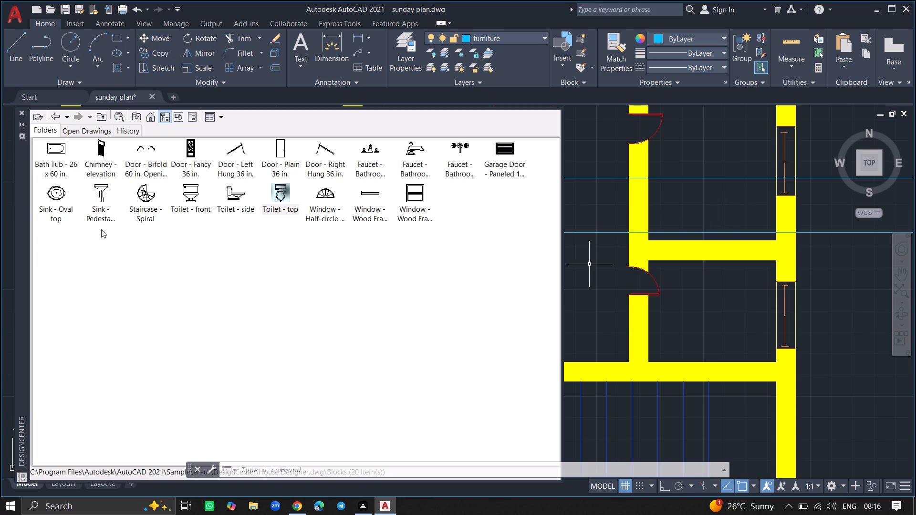
{"action": "left_click", "coordinate": [19, 111]}
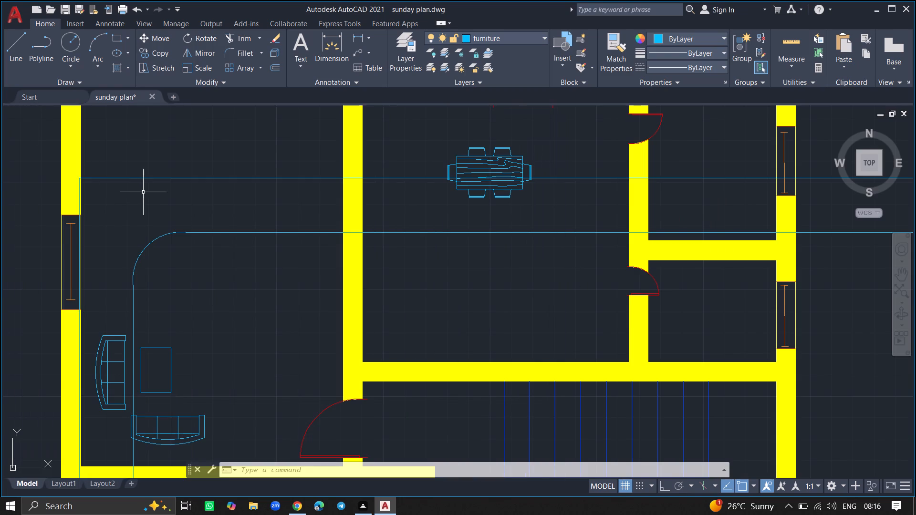
Scale the oversized toilet block down to fixture size from a base point on its edge in the west room.
{"action": "left_click", "coordinate": [143, 178]}
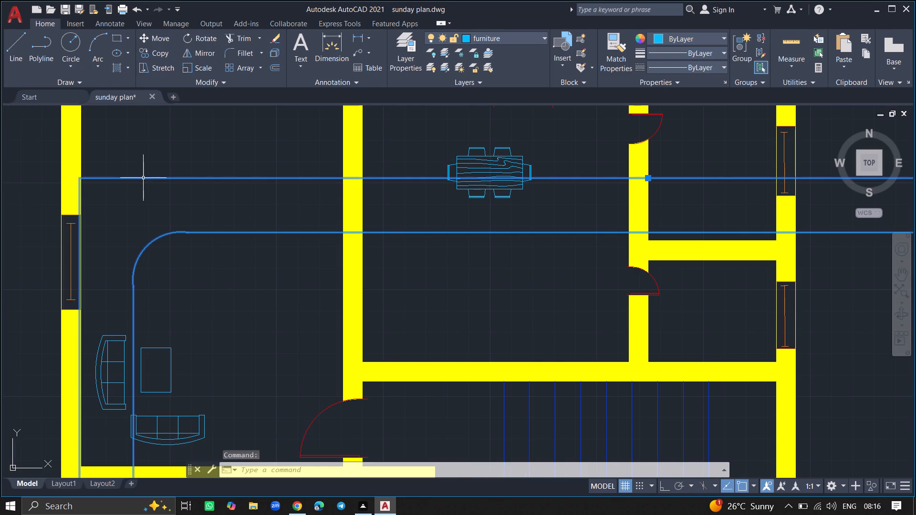
{"action": "type", "text": "sc"}
{"action": "key", "text": "Return"}
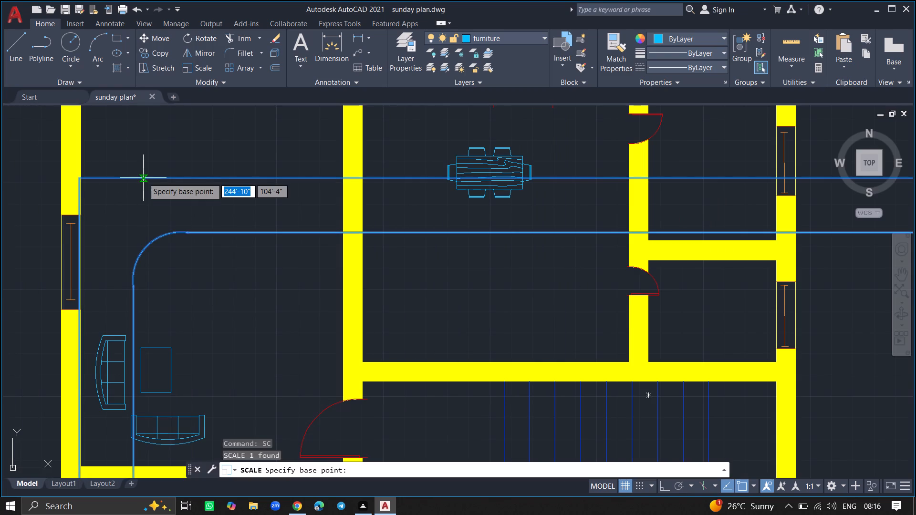
{"action": "left_click", "coordinate": [143, 178]}
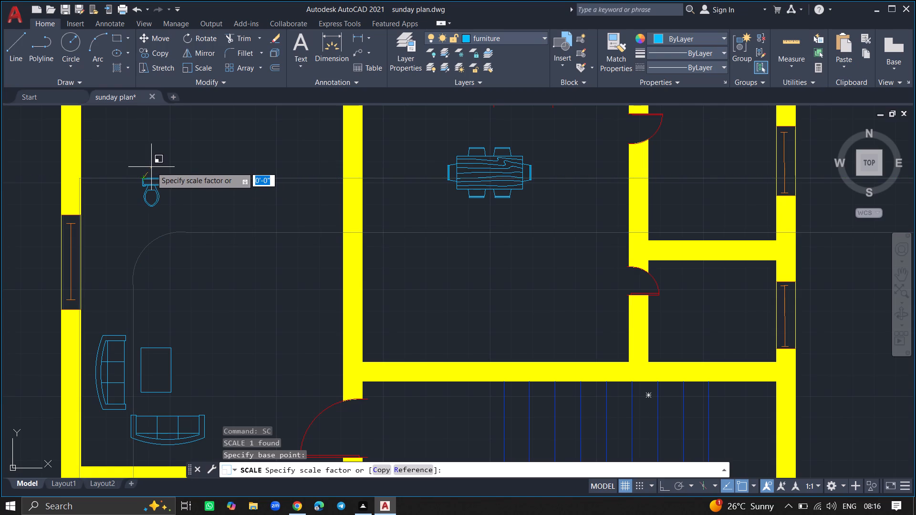
{"action": "left_click", "coordinate": [151, 165]}
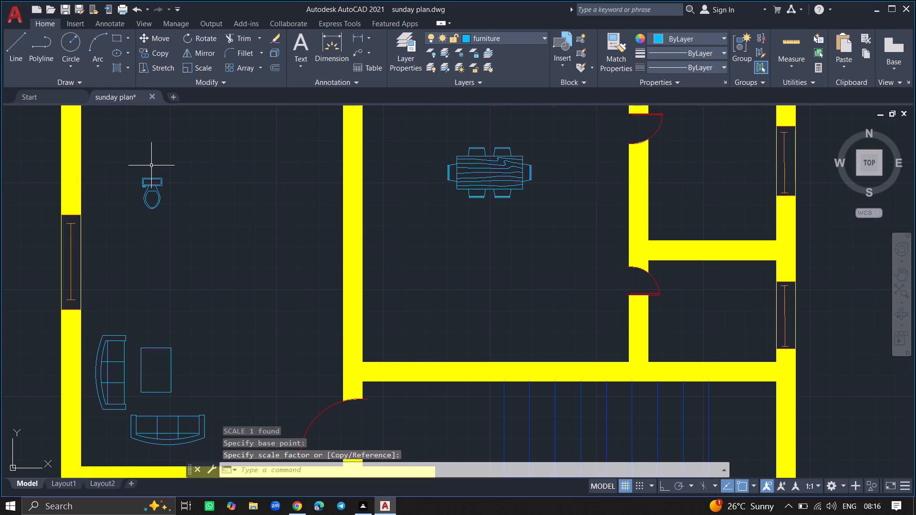
Rotate the toilet 270° about its tank-side insertion point with Ortho on, so its bowl faces west.
{"action": "left_click", "coordinate": [151, 177]}
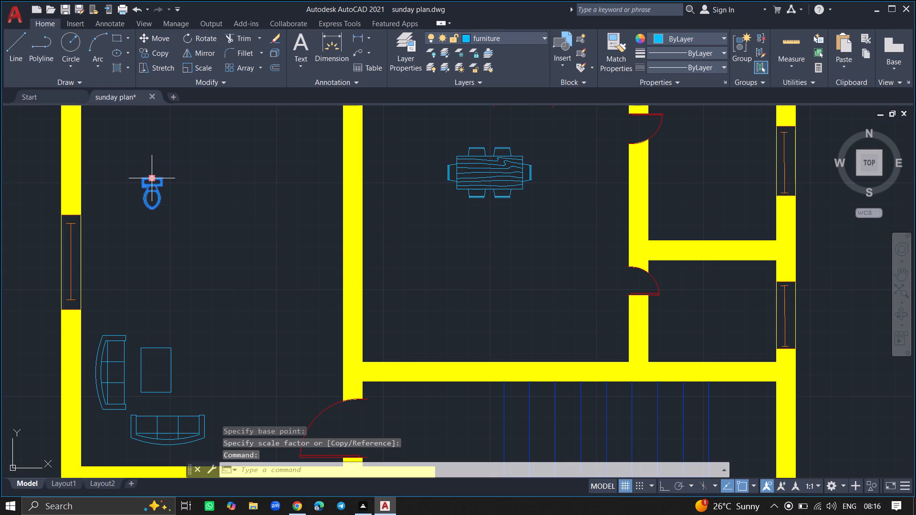
{"action": "type", "text": "ro"}
{"action": "key", "text": "Return"}
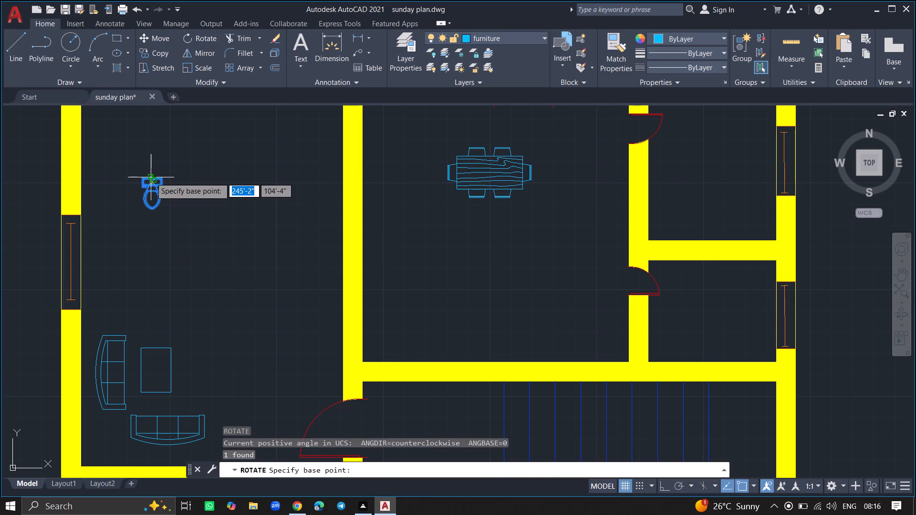
{"action": "left_click", "coordinate": [151, 177]}
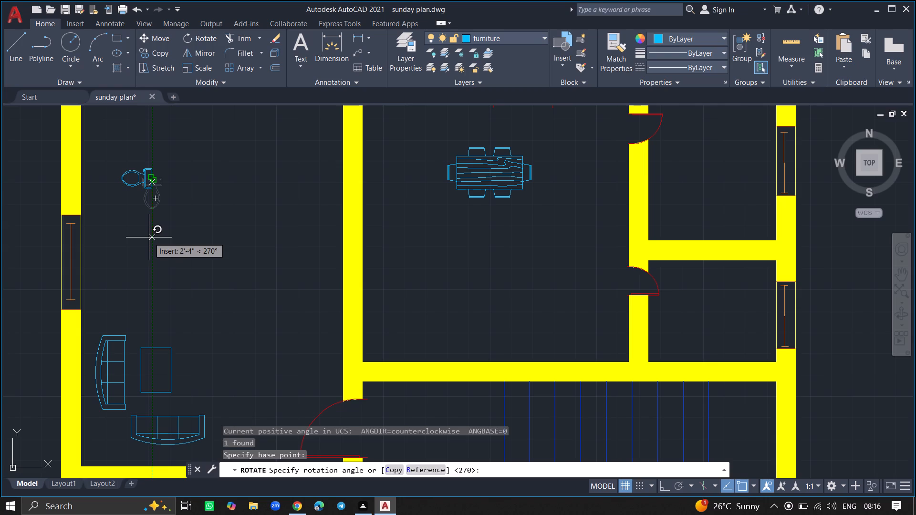
{"action": "key", "text": "F8"}
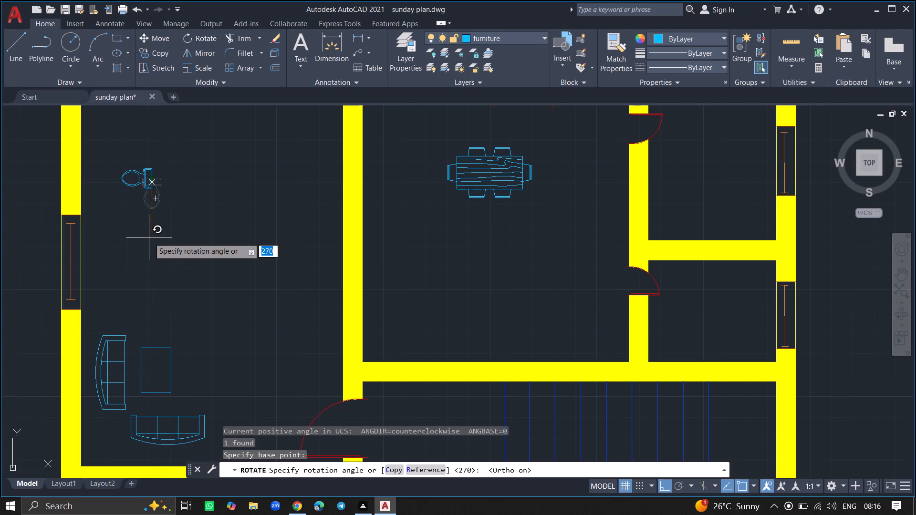
{"action": "left_click", "coordinate": [149, 237]}
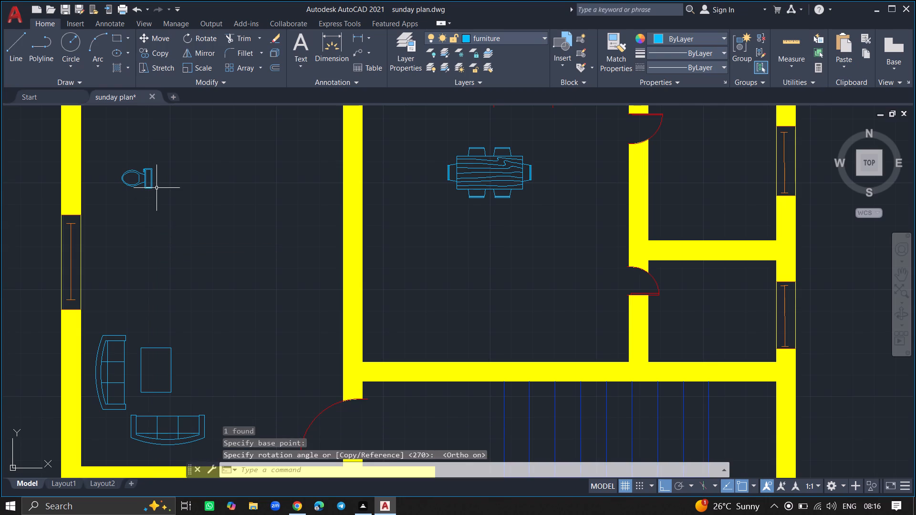
Move the toilet with Ortho off into the small southeast room above the staircase, placing it near the east window.
{"action": "left_click", "coordinate": [151, 186]}
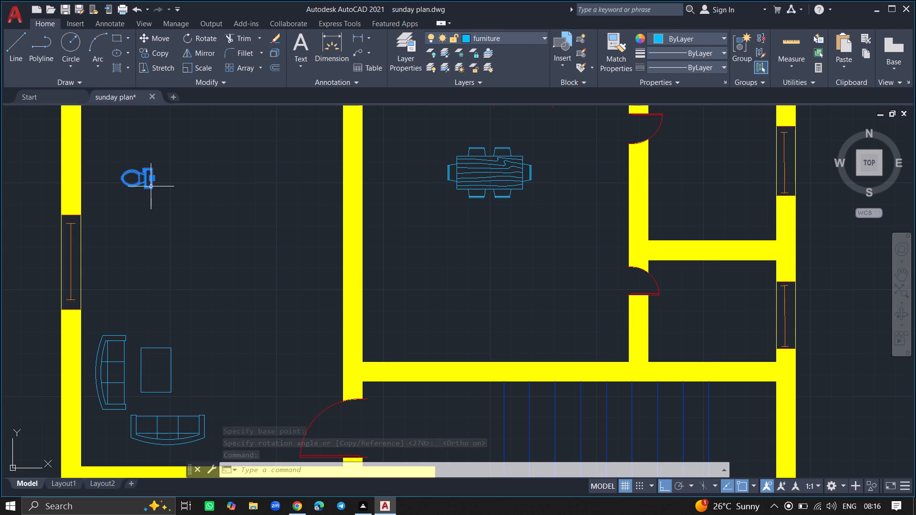
{"action": "type", "text": "mo"}
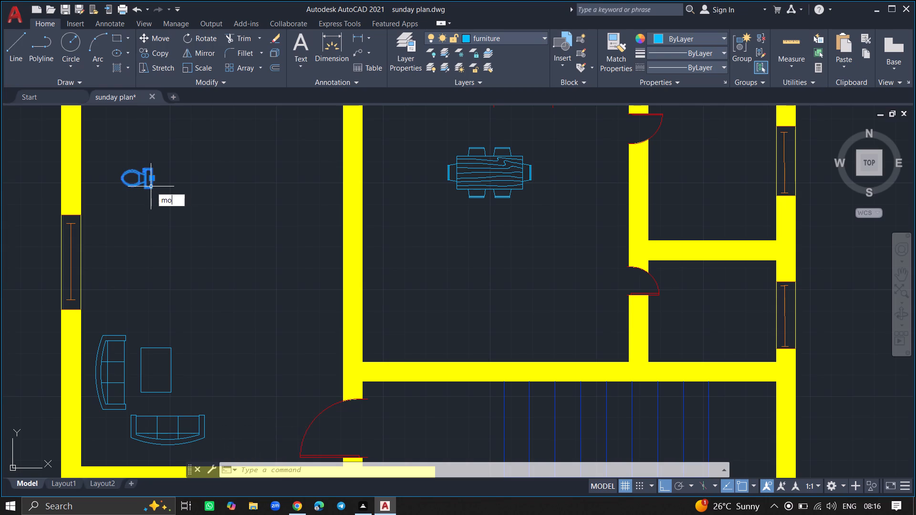
{"action": "type", "text": "ve"}
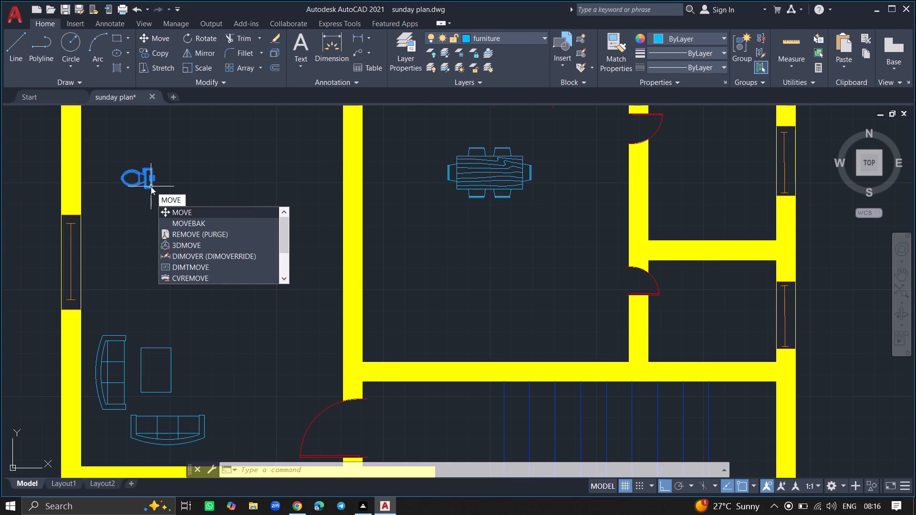
{"action": "key", "text": "Return"}
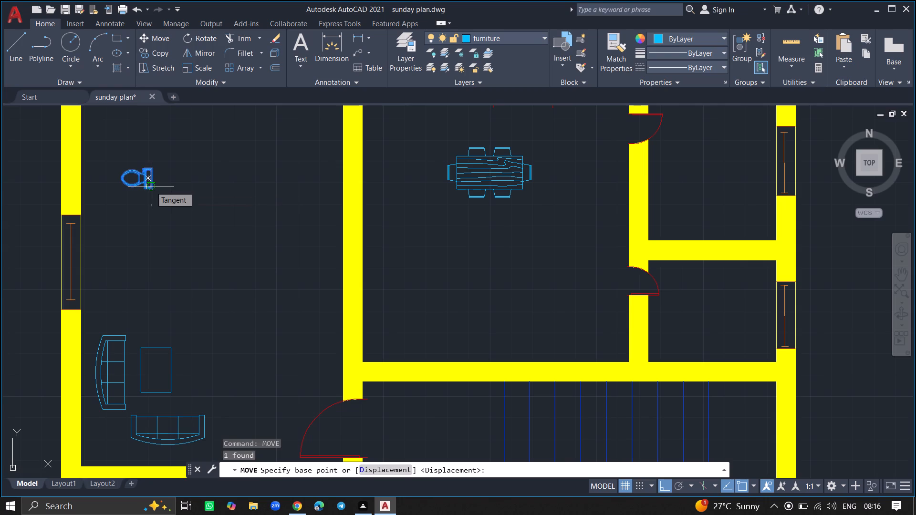
{"action": "left_click", "coordinate": [146, 180]}
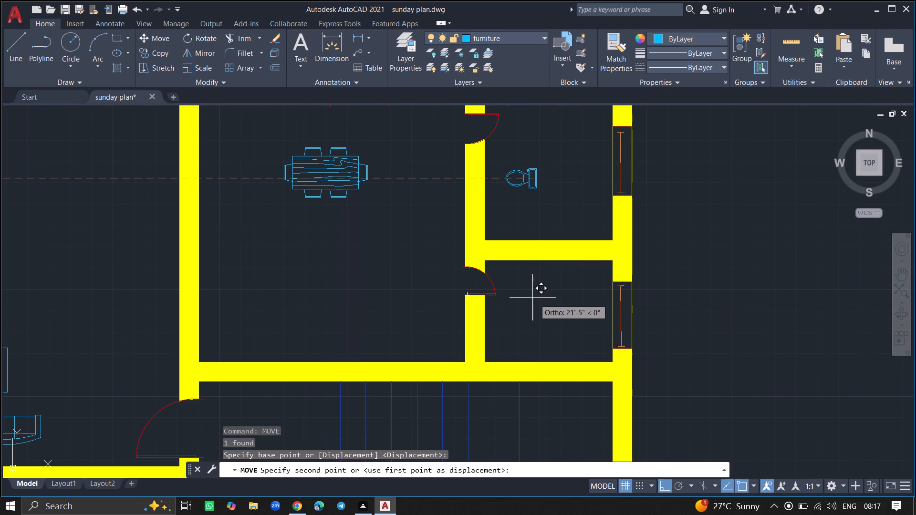
{"action": "key", "text": "F8"}
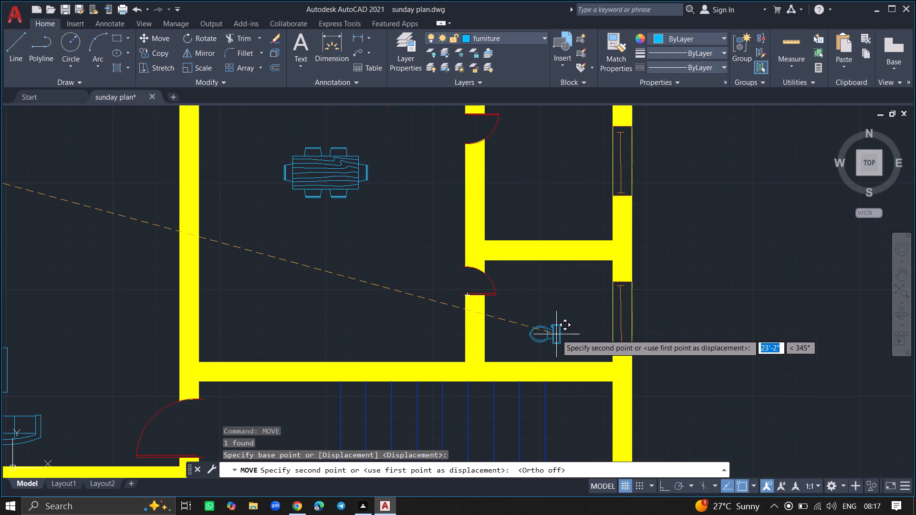
{"action": "scroll", "coordinate": [556, 334], "scroll_direction": "up", "scroll_amount": 2, "text": "ctrl"}
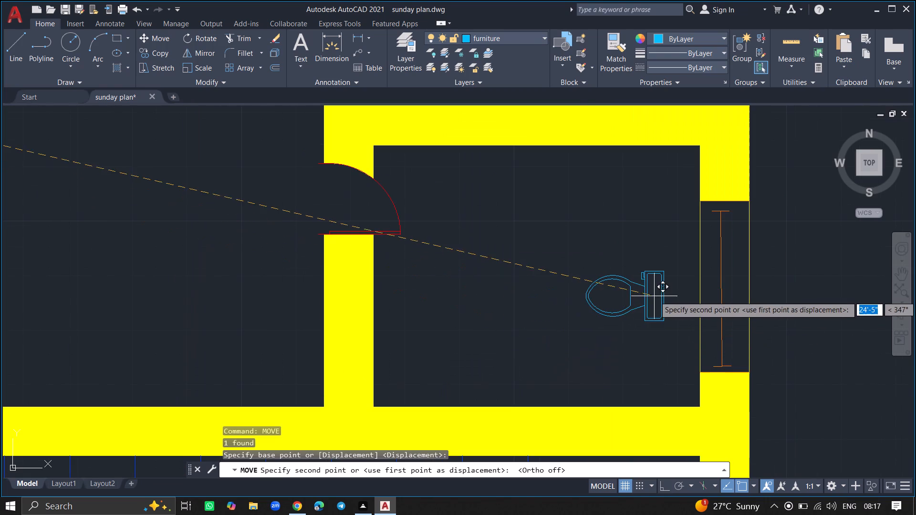
{"action": "left_click", "coordinate": [666, 293]}
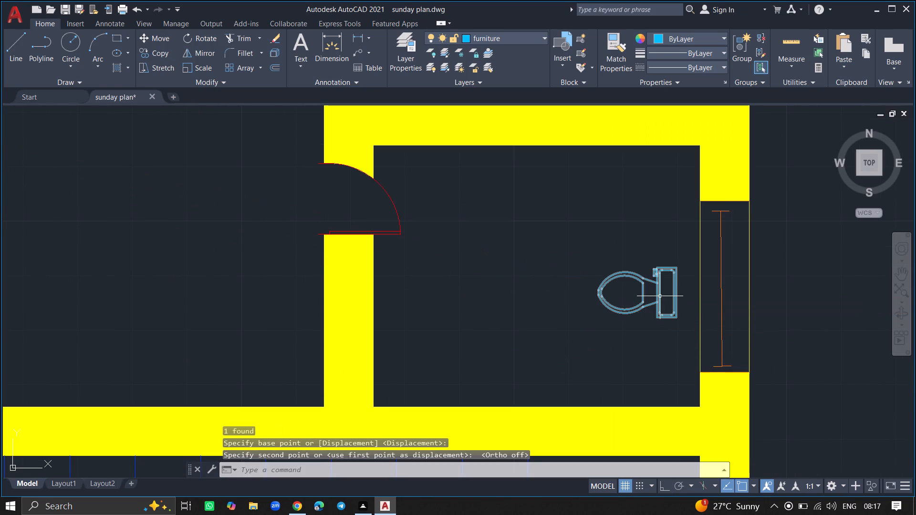
Scale up the toilet in the small southeast room by a factor of about 2 from a base point on its tank.
{"action": "left_click", "coordinate": [660, 296]}
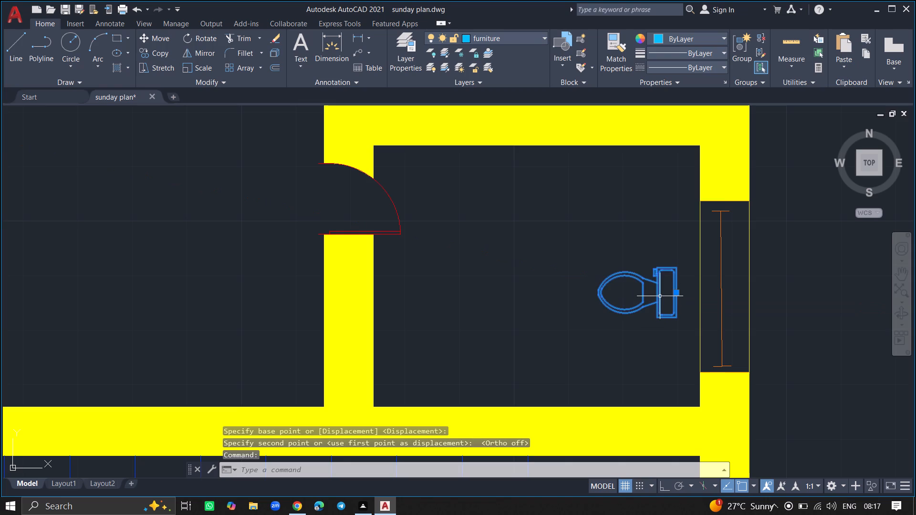
{"action": "type", "text": "sc"}
{"action": "key", "text": "Return"}
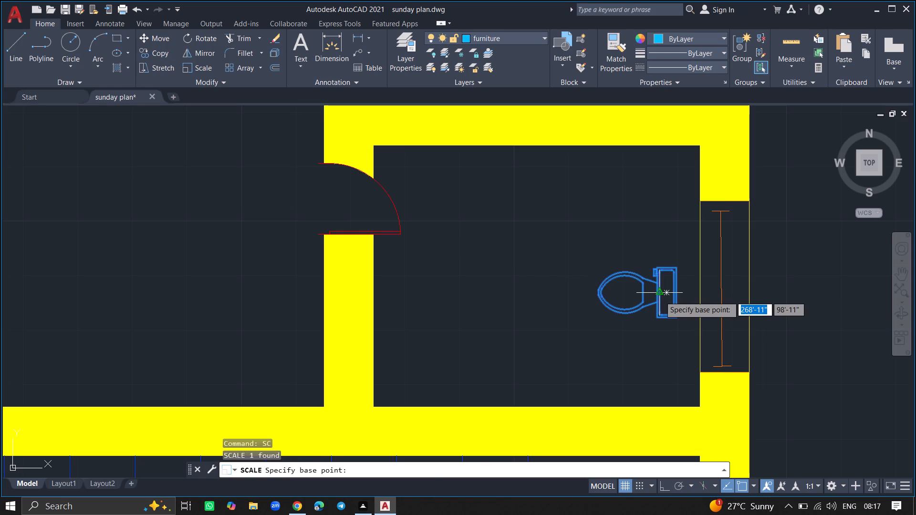
{"action": "left_click", "coordinate": [660, 296]}
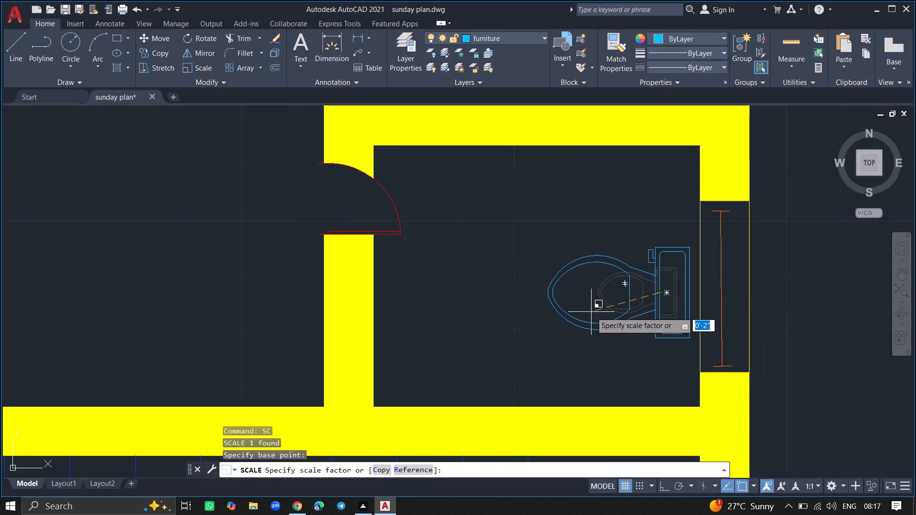
{"action": "left_click", "coordinate": [591, 312]}
Copy the enlarged toilet about 20' northwest into the narrow room between the two north bedrooms.
{"action": "left_click", "coordinate": [551, 297]}
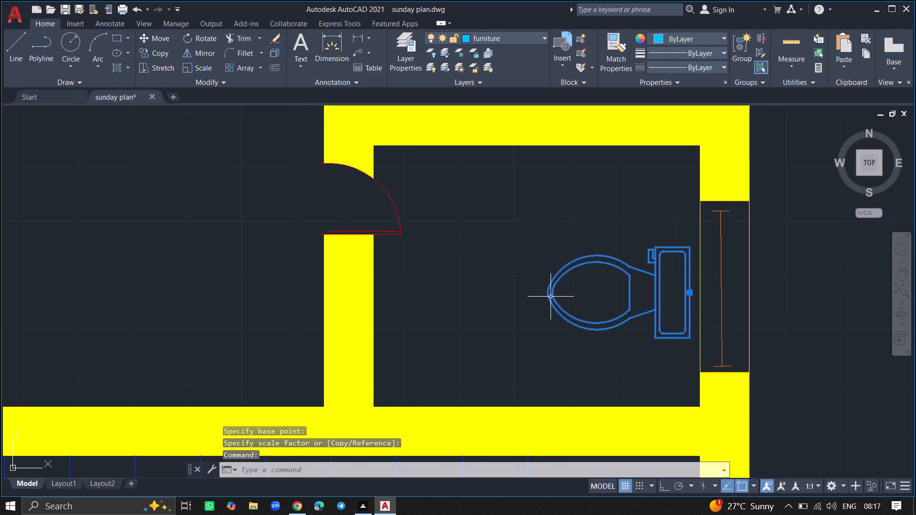
{"action": "type", "text": "cop"}
{"action": "key", "text": "y"}
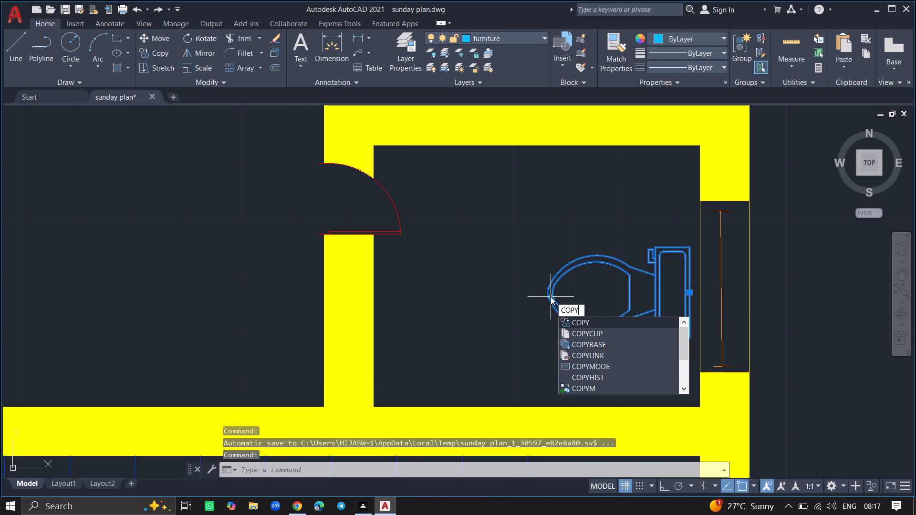
{"action": "key", "text": "Return"}
{"action": "left_click", "coordinate": [551, 297]}
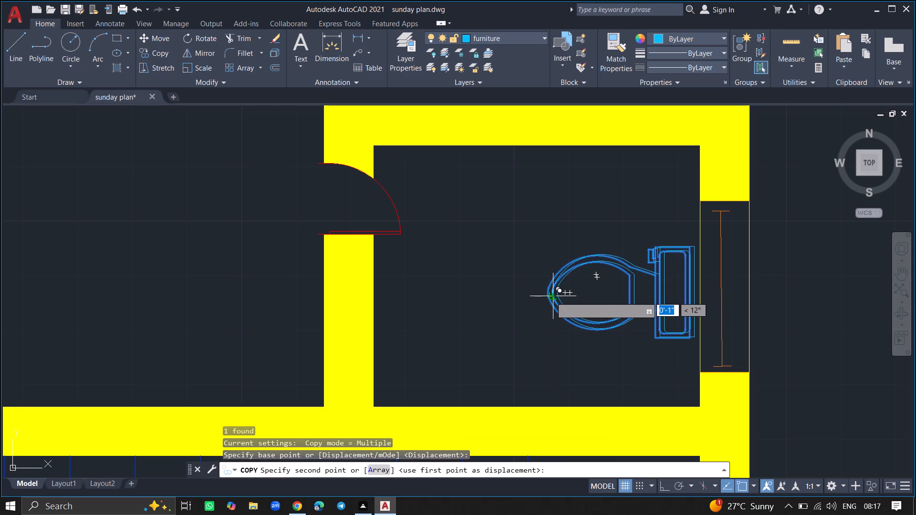
{"action": "scroll", "coordinate": [435, 279], "scroll_direction": "down", "scroll_amount": 3, "text": "ctrl"}
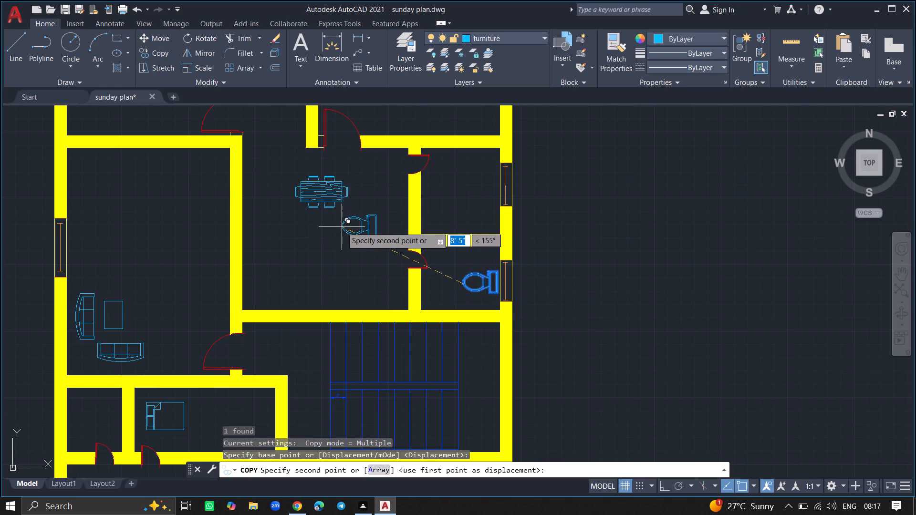
{"action": "scroll", "coordinate": [342, 227], "scroll_direction": "down", "scroll_amount": 2, "text": "ctrl"}
{"action": "scroll", "coordinate": [310, 150], "scroll_direction": "up", "scroll_amount": 1, "text": "ctrl"}
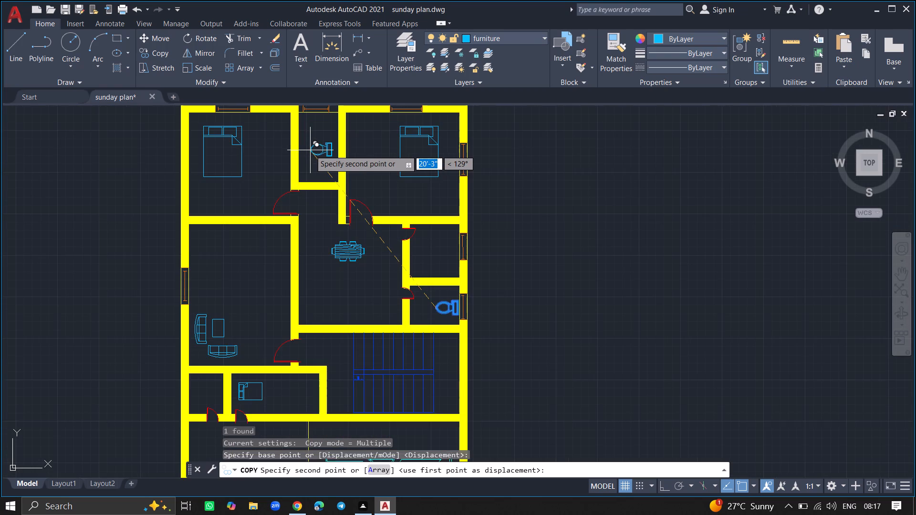
{"action": "scroll", "coordinate": [310, 150], "scroll_direction": "up", "scroll_amount": 1, "text": "ctrl"}
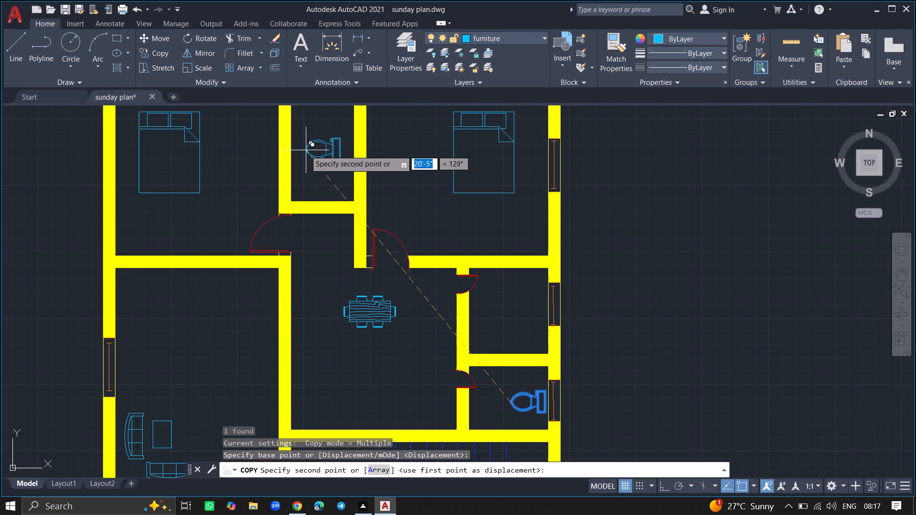
{"action": "left_click", "coordinate": [299, 151]}
{"action": "key", "text": "Escape"}
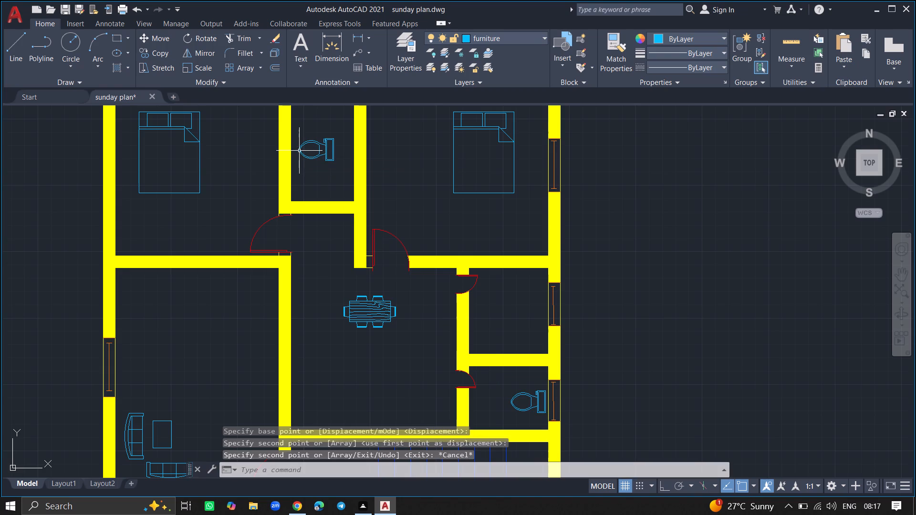
Rotate the copied toilet in the narrow north room about 90° counterclockwise so its tank faces north and its bowl south.
{"action": "scroll", "coordinate": [299, 151], "scroll_direction": "down", "scroll_amount": 1, "text": "ctrl"}
{"action": "left_click", "coordinate": [302, 151]}
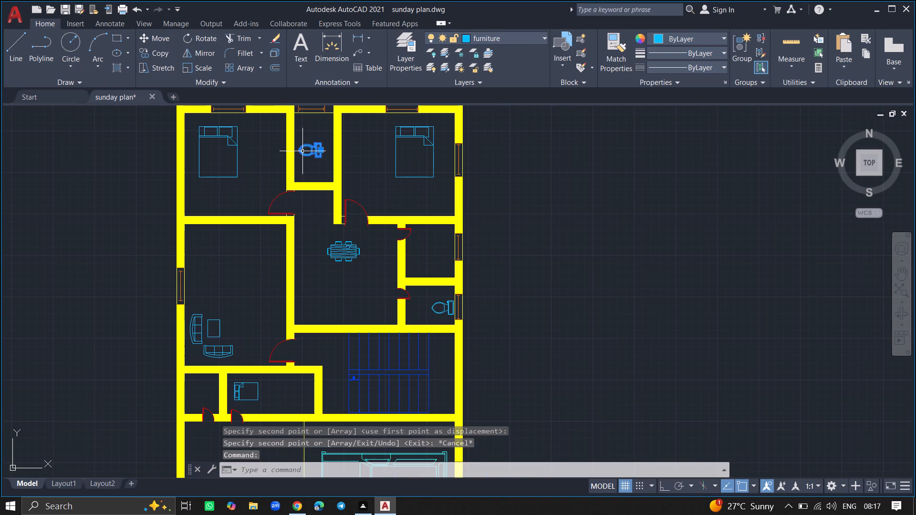
{"action": "type", "text": "ro"}
{"action": "key", "text": "Return"}
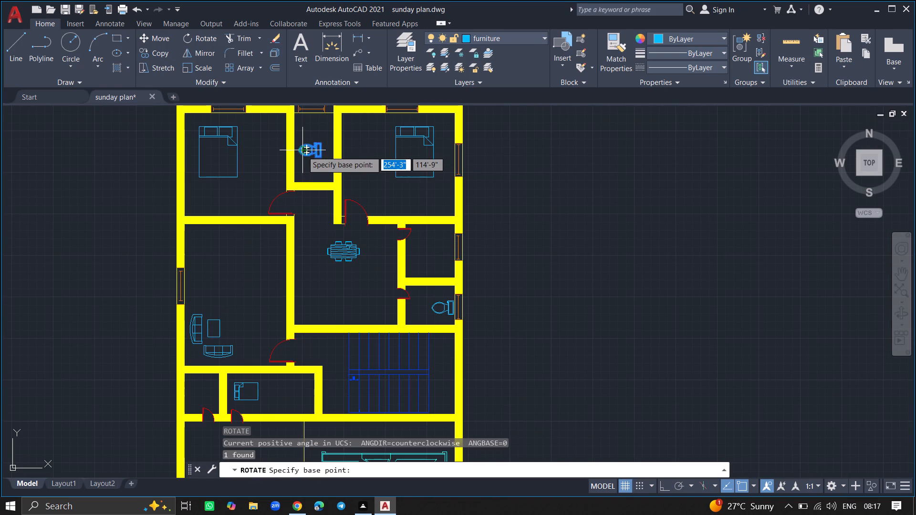
{"action": "left_click", "coordinate": [309, 151]}
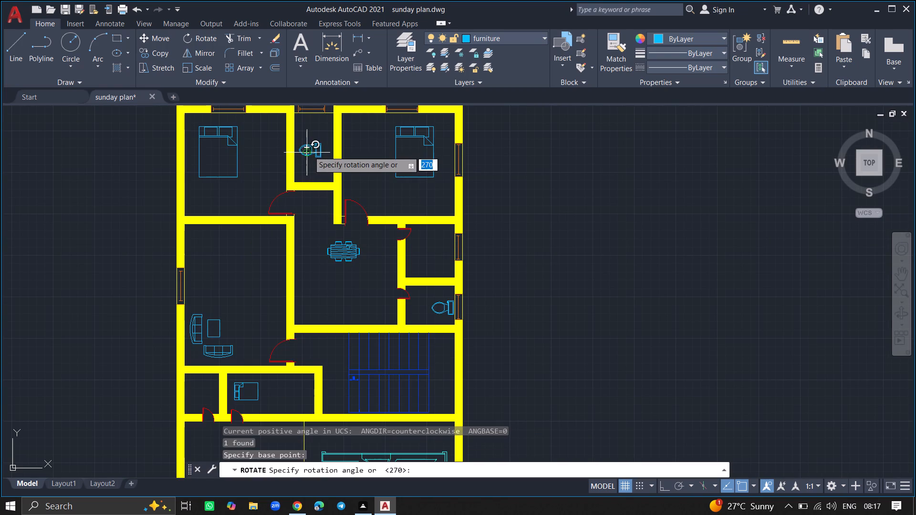
{"action": "left_click", "coordinate": [312, 123]}
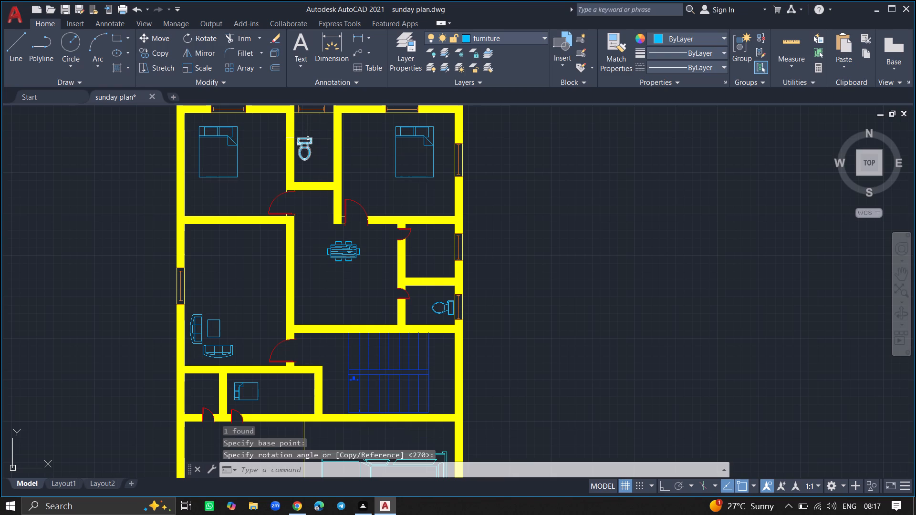
Move the rotated toilet about 2'-3" northeast, toward the window wall and the middle of the narrow north room.
{"action": "left_click", "coordinate": [307, 138]}
{"action": "type", "text": "move"}
{"action": "key", "text": "Return"}
{"action": "left_click", "coordinate": [307, 138]}
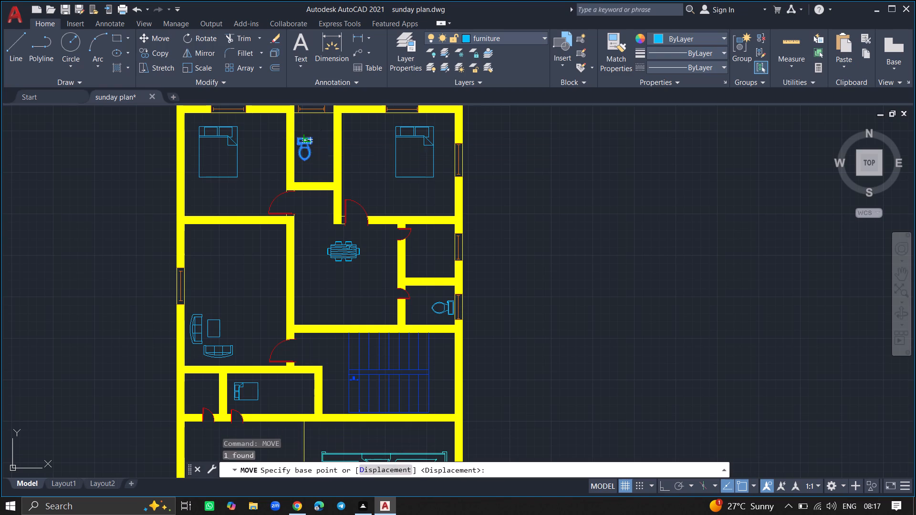
{"action": "scroll", "coordinate": [313, 118], "scroll_direction": "up", "scroll_amount": 5, "text": "ctrl"}
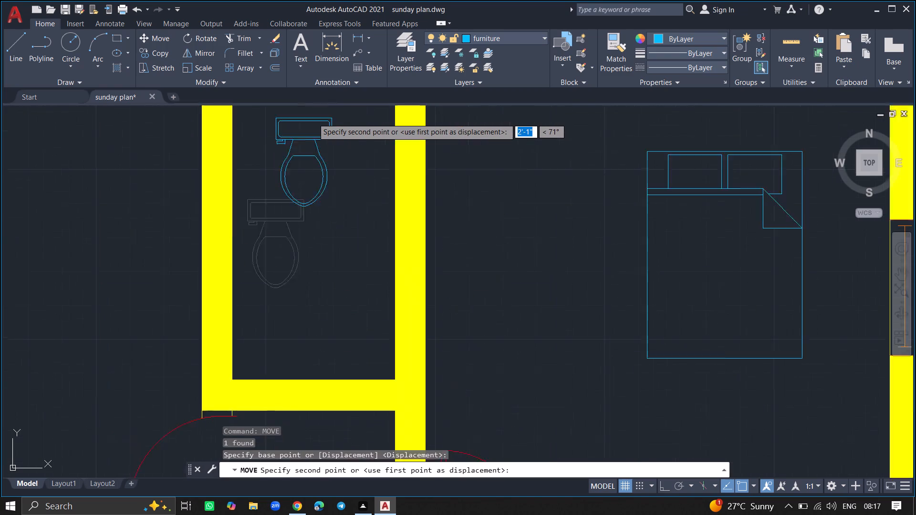
{"action": "scroll", "coordinate": [321, 112], "scroll_direction": "down", "scroll_amount": 2, "text": "ctrl"}
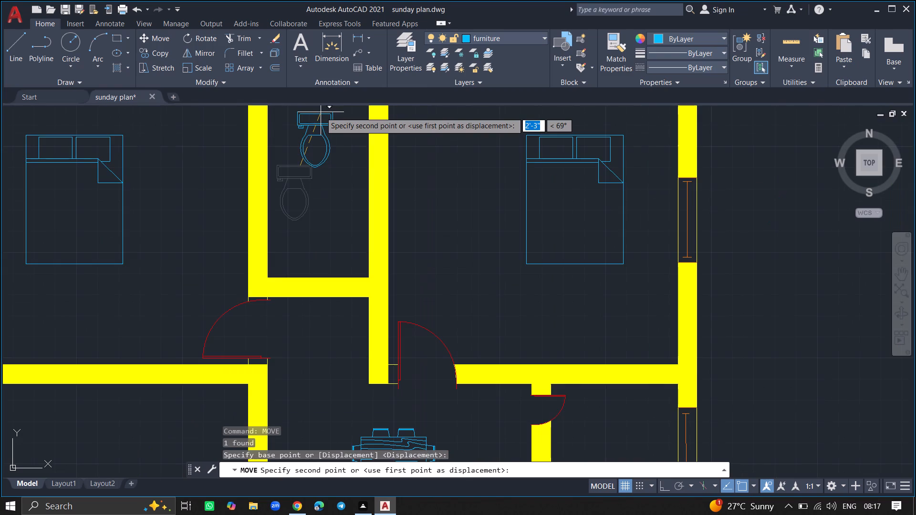
{"action": "left_click_drag", "start_coordinate": [320, 110], "coordinate": [309, 205]}
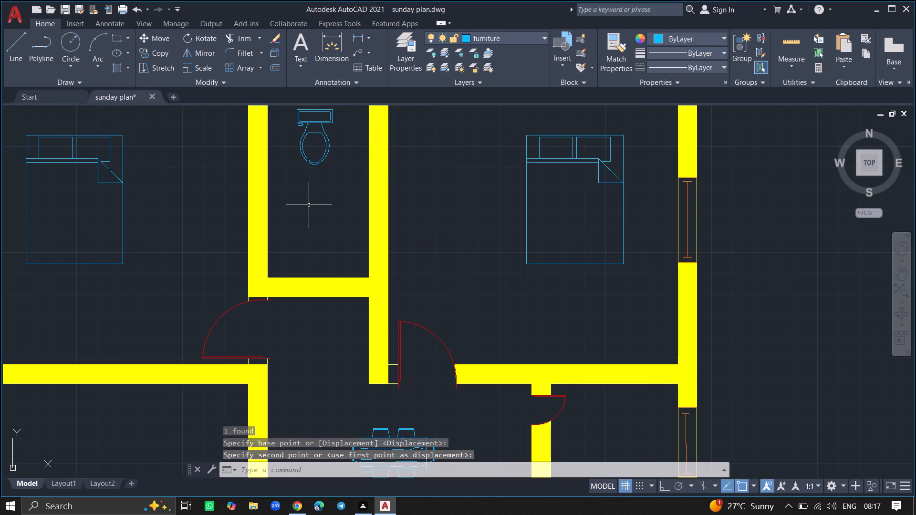
Copy the north room's toilet about 28'-5" southwest at 246° into the small room west of the single-bed room.
{"action": "scroll", "coordinate": [309, 205], "scroll_direction": "down", "scroll_amount": 2, "text": "ctrl"}
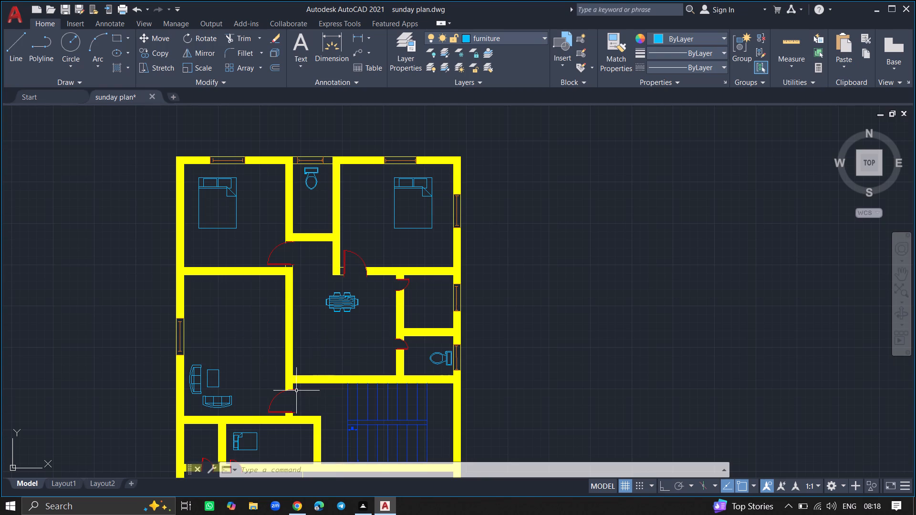
{"action": "left_click", "coordinate": [316, 186]}
{"action": "key", "text": "c"}
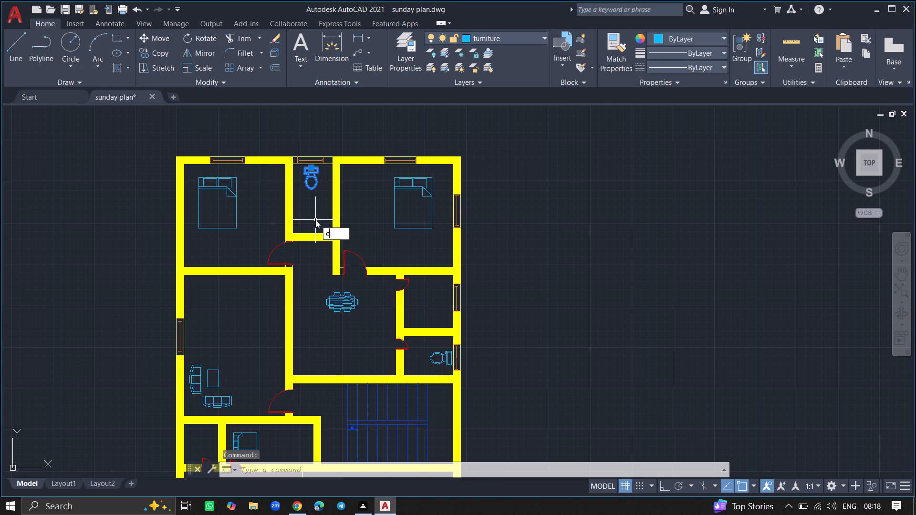
{"action": "type", "text": "opy"}
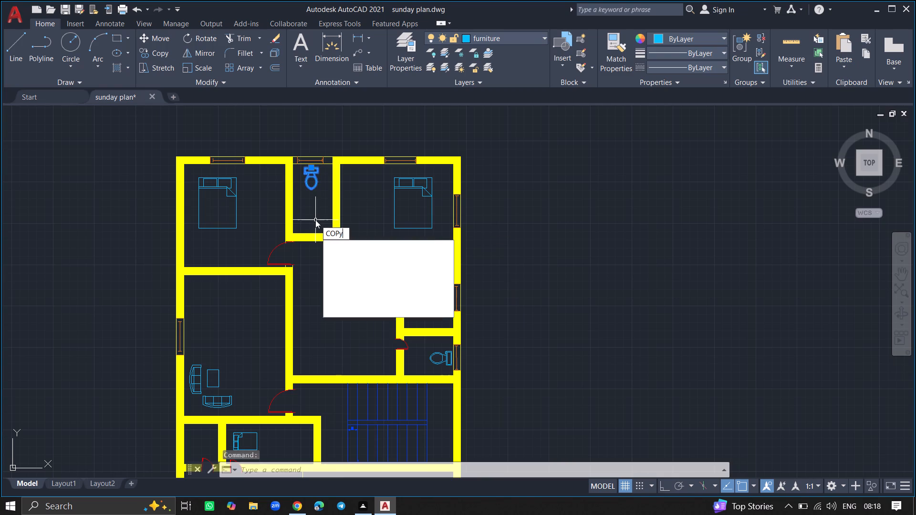
{"action": "key", "text": "Return"}
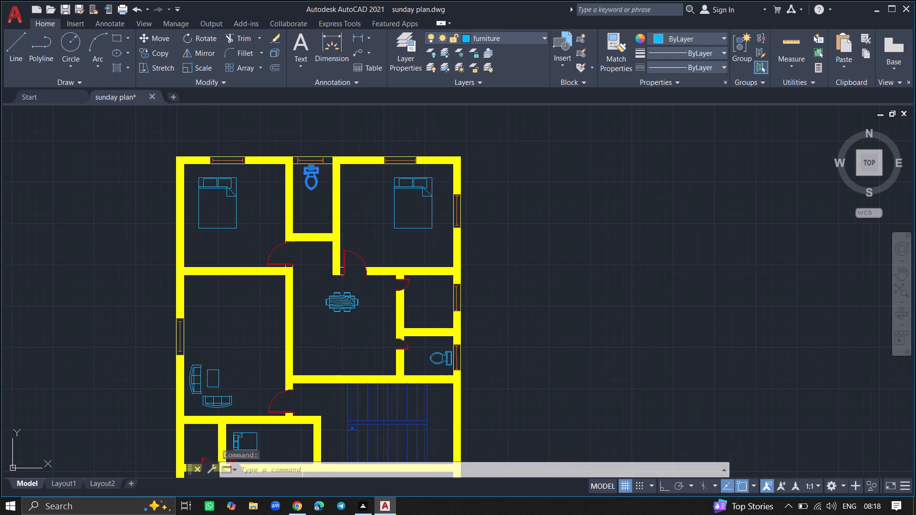
{"action": "left_click", "coordinate": [309, 184]}
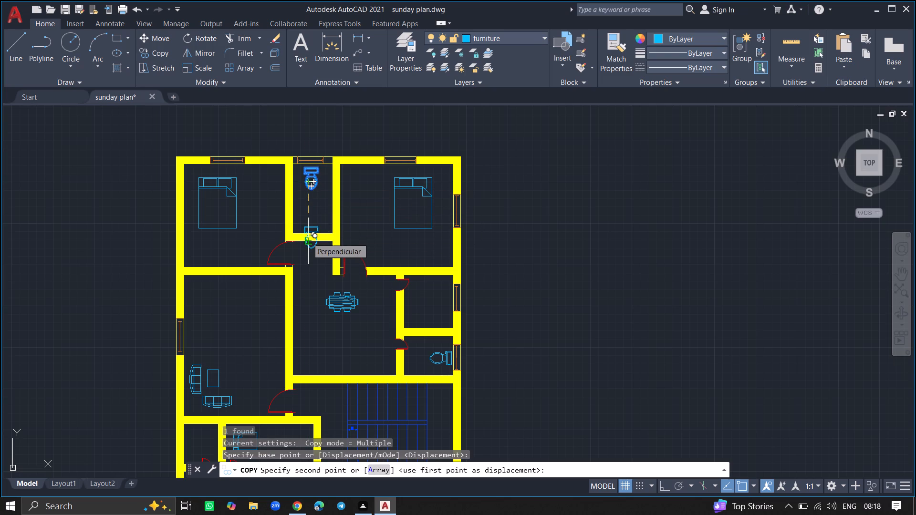
{"action": "scroll", "coordinate": [269, 289], "scroll_direction": "down", "scroll_amount": 2, "text": "ctrl"}
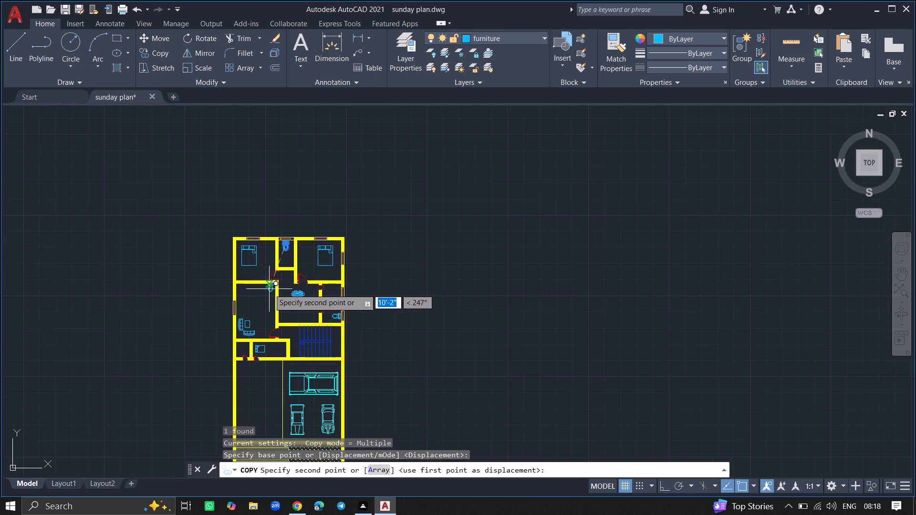
{"action": "scroll", "coordinate": [240, 350], "scroll_direction": "up", "scroll_amount": 4, "text": "ctrl"}
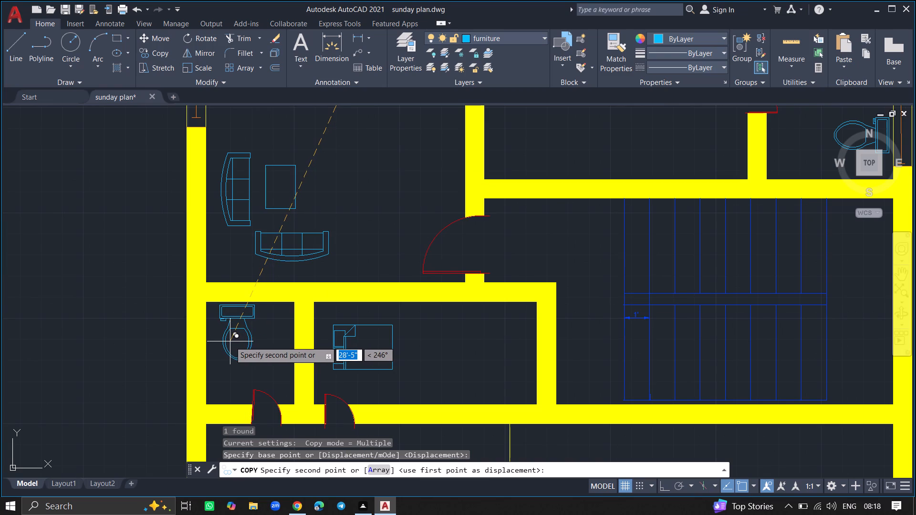
{"action": "left_click", "coordinate": [230, 341]}
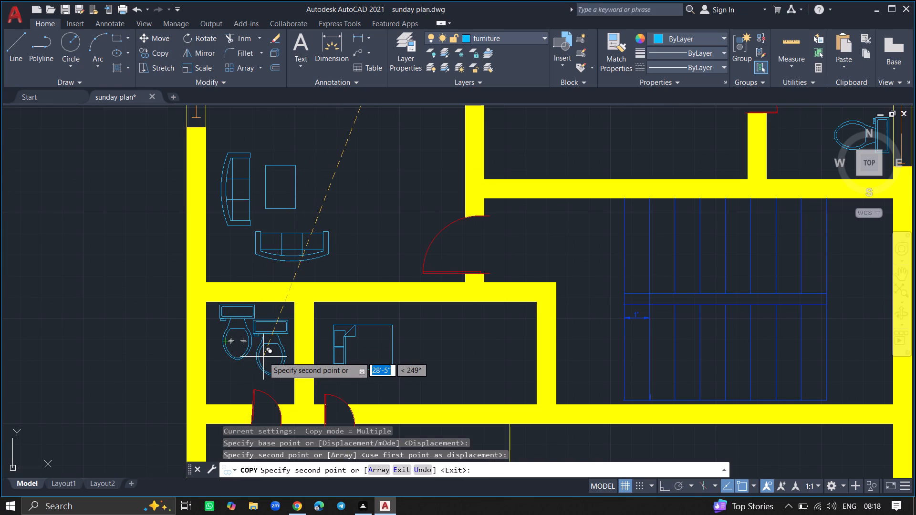
{"action": "key", "text": "Escape"}
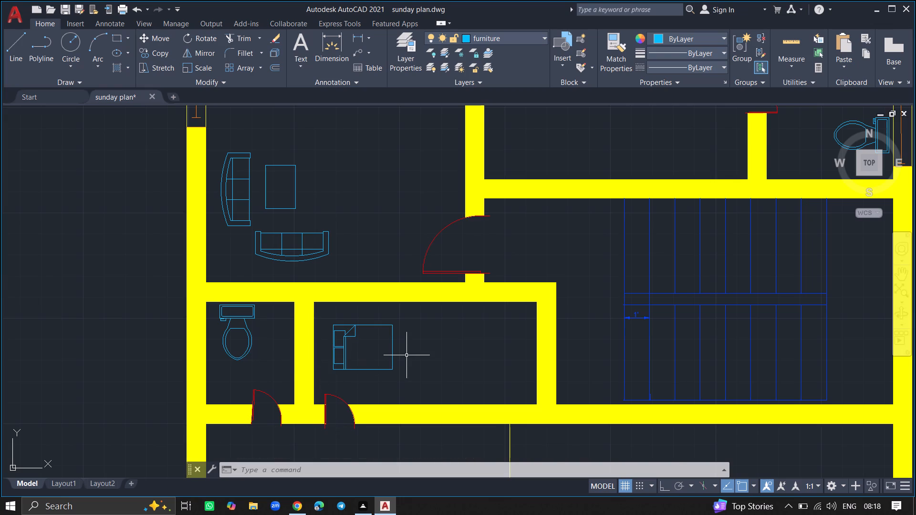
Draw a north-south line about 1'-5" west of the window wall, spanning the small east room north of the toilet room.
{"action": "scroll", "coordinate": [406, 355], "scroll_direction": "down", "scroll_amount": 1, "text": "ctrl"}
{"action": "scroll", "coordinate": [409, 289], "scroll_direction": "down", "scroll_amount": 2, "text": "ctrl"}
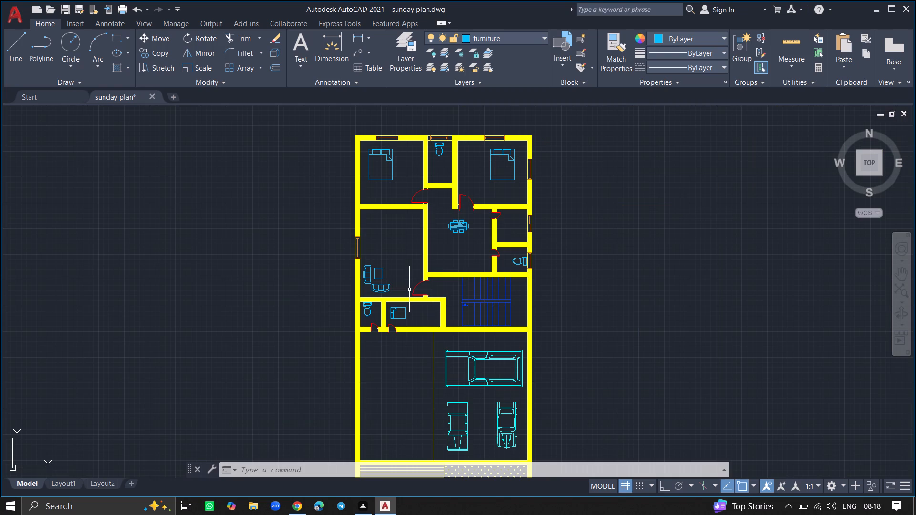
{"action": "scroll", "coordinate": [509, 226], "scroll_direction": "up", "scroll_amount": 4, "text": "ctrl"}
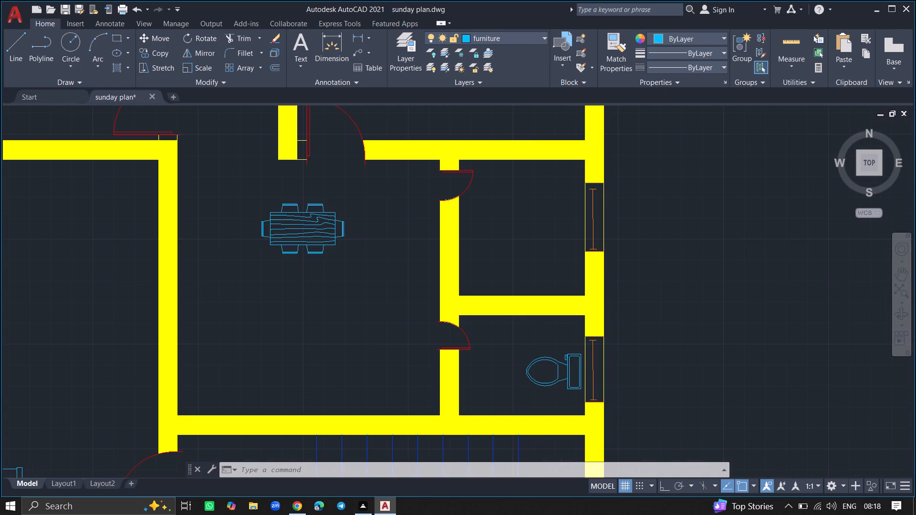
{"action": "key", "text": "l"}
{"action": "key", "text": "Return"}
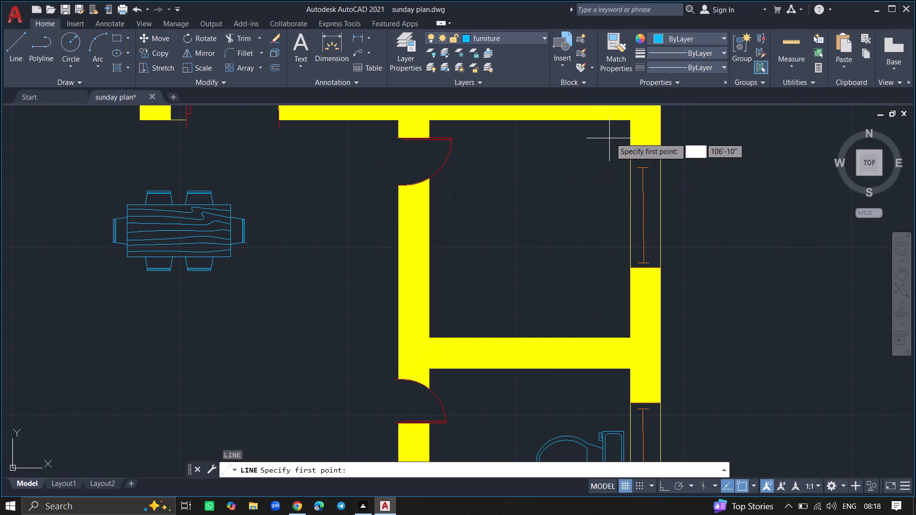
{"action": "key", "text": "F8"}
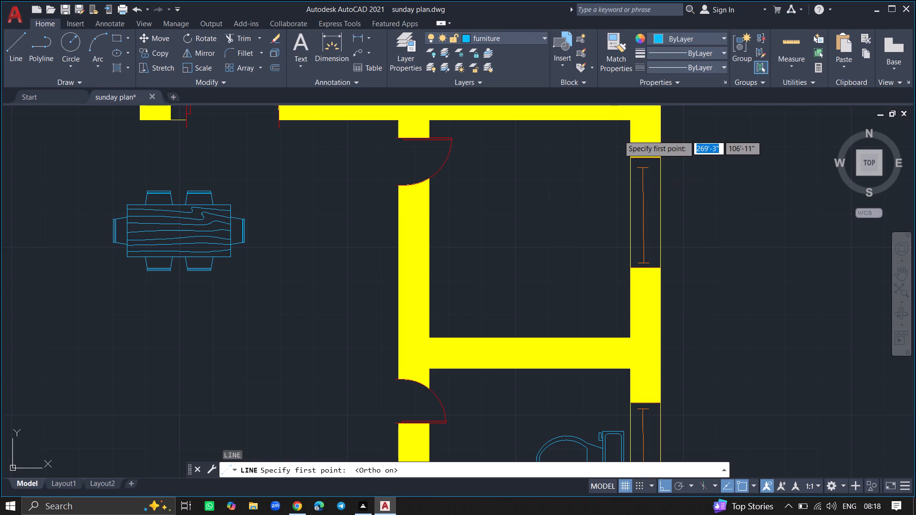
{"action": "left_click_drag", "start_coordinate": [630, 123], "coordinate": [590, 123]}
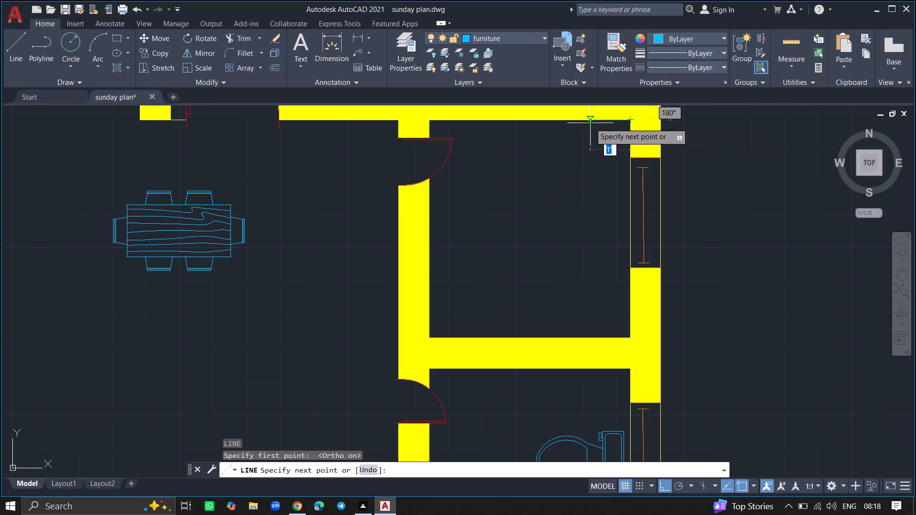
{"action": "left_click_drag", "start_coordinate": [590, 123], "coordinate": [587, 124]}
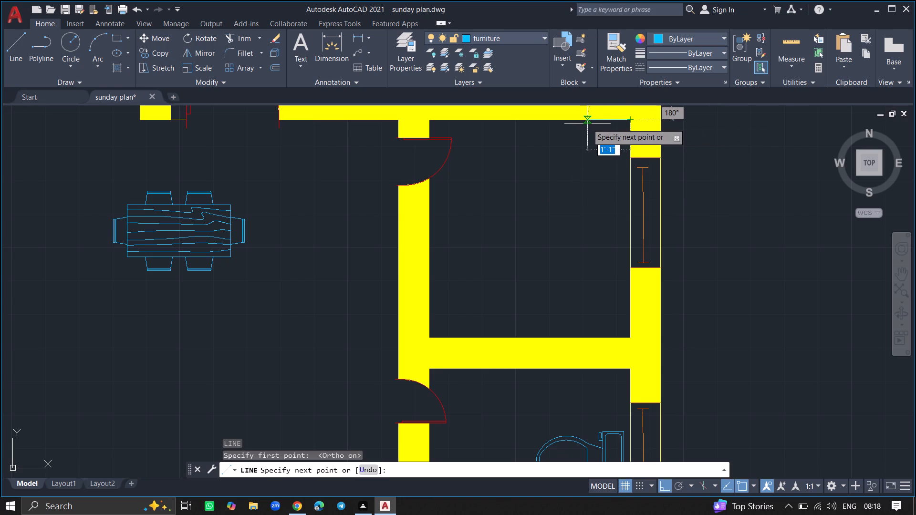
{"action": "left_click_drag", "start_coordinate": [587, 124], "coordinate": [585, 124]}
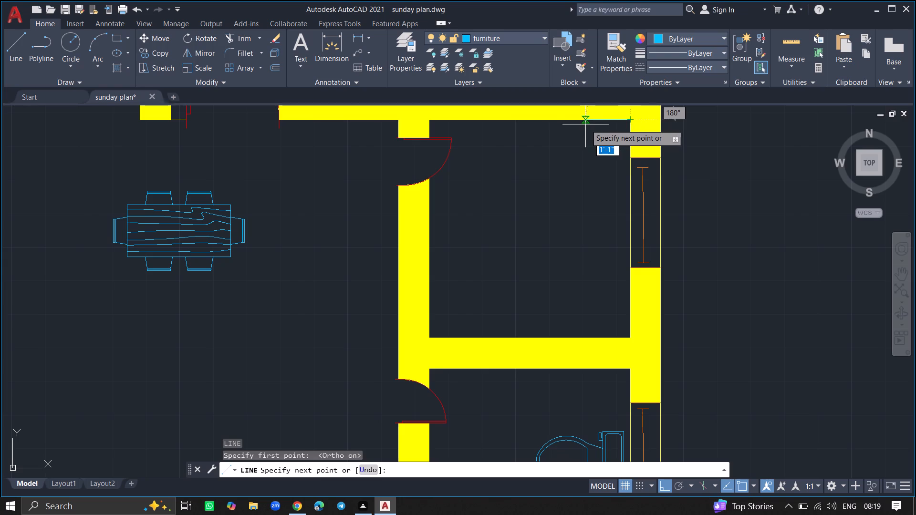
{"action": "left_click_drag", "start_coordinate": [585, 124], "coordinate": [583, 124]}
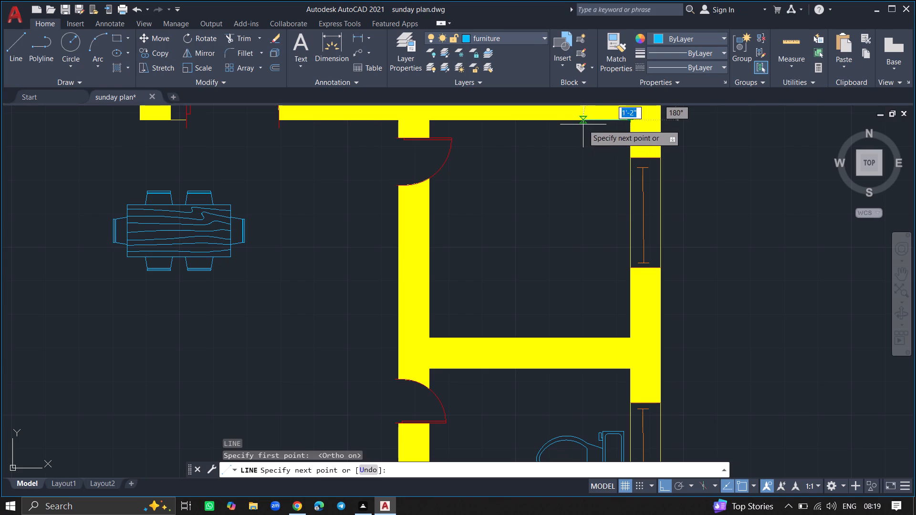
{"action": "left_click_drag", "start_coordinate": [583, 124], "coordinate": [580, 126]}
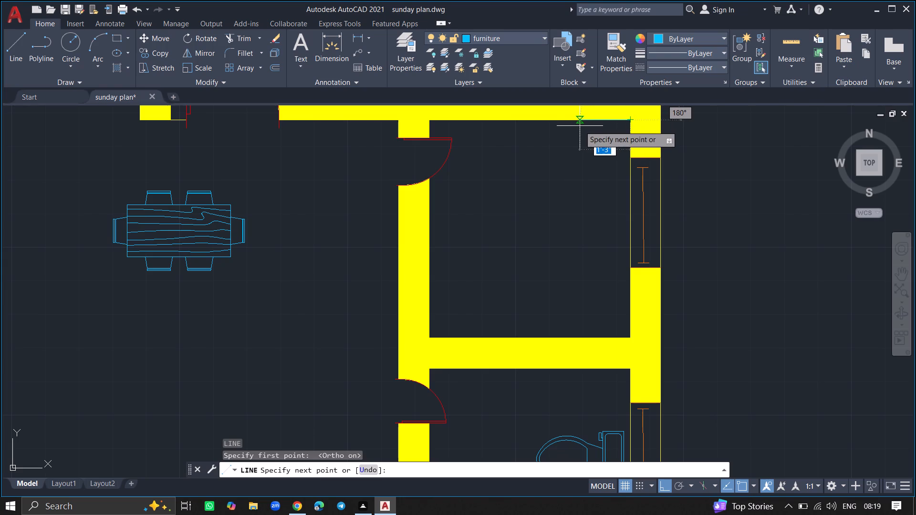
{"action": "left_click_drag", "start_coordinate": [580, 126], "coordinate": [580, 127]}
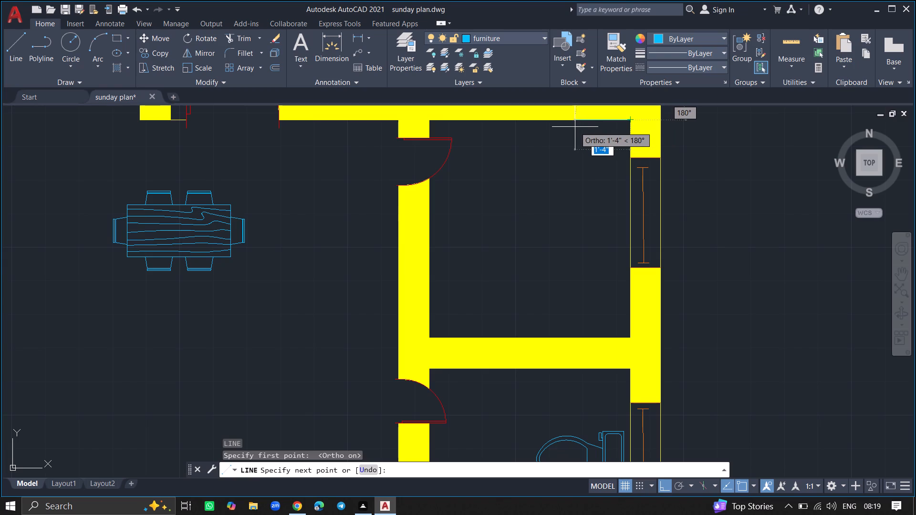
{"action": "left_click", "coordinate": [574, 127]}
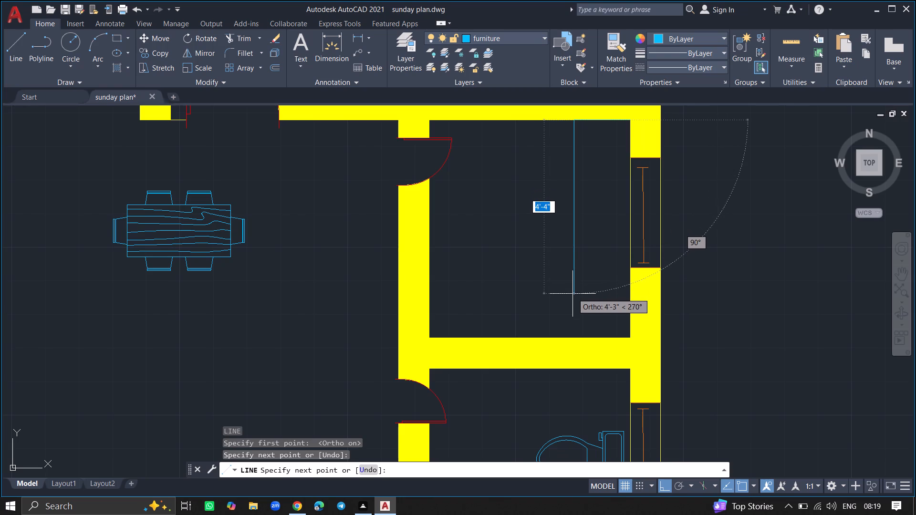
{"action": "left_click", "coordinate": [574, 339]}
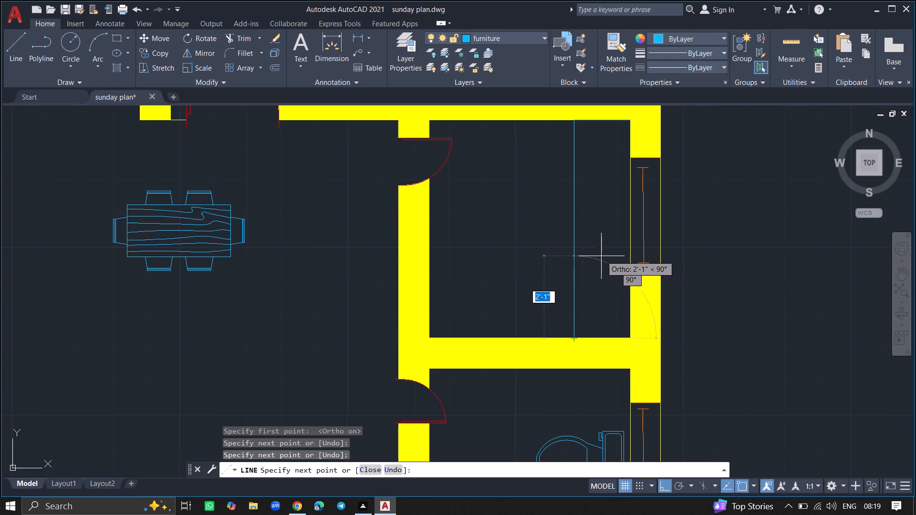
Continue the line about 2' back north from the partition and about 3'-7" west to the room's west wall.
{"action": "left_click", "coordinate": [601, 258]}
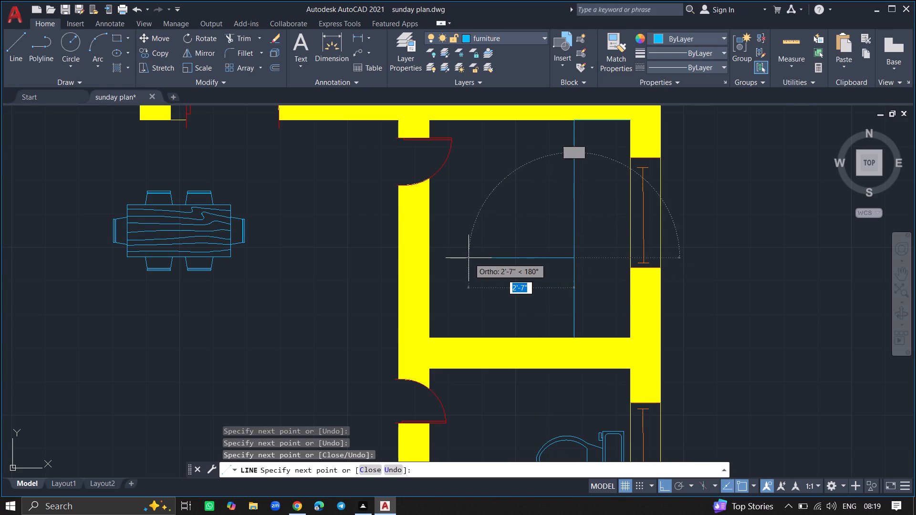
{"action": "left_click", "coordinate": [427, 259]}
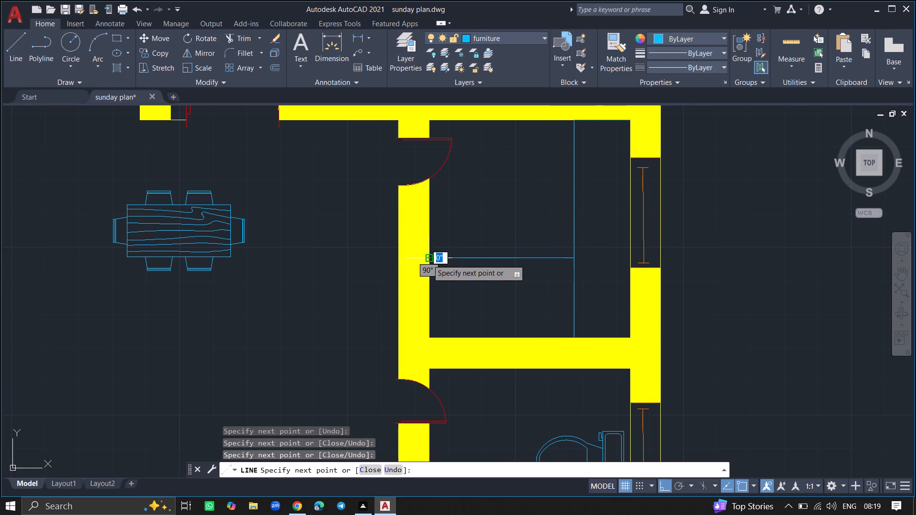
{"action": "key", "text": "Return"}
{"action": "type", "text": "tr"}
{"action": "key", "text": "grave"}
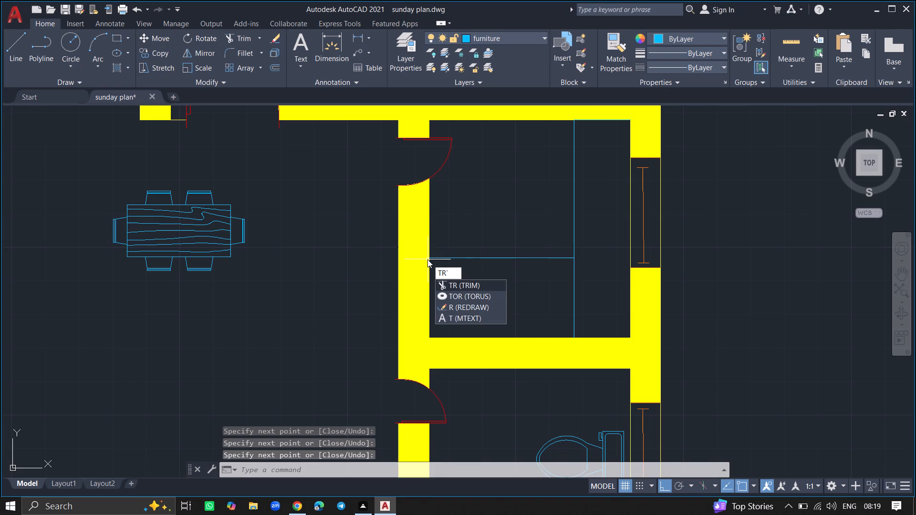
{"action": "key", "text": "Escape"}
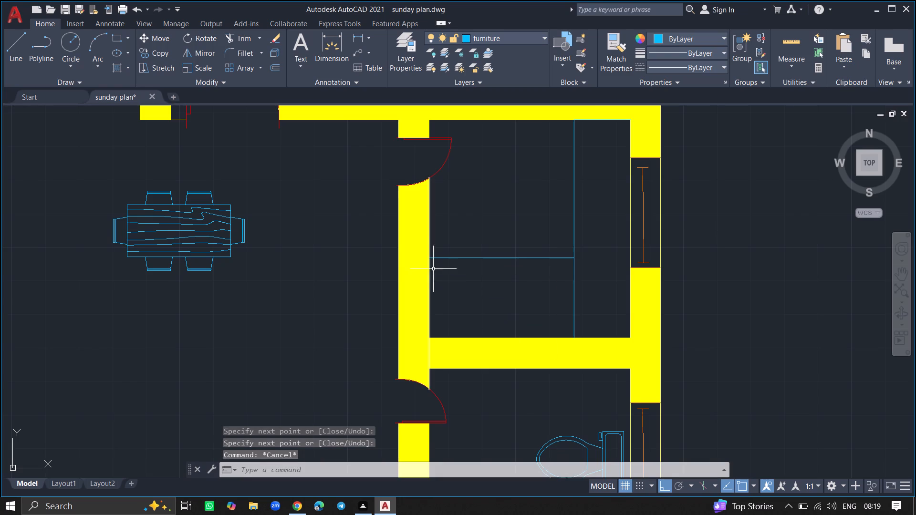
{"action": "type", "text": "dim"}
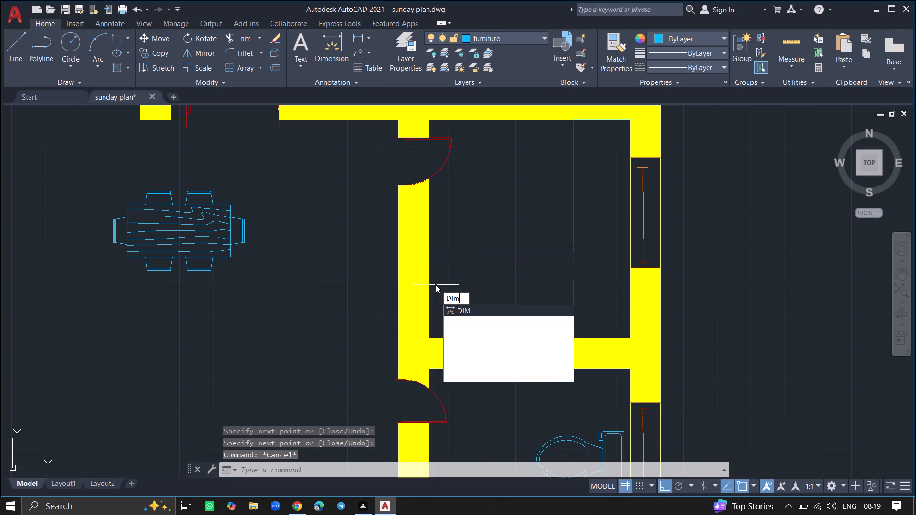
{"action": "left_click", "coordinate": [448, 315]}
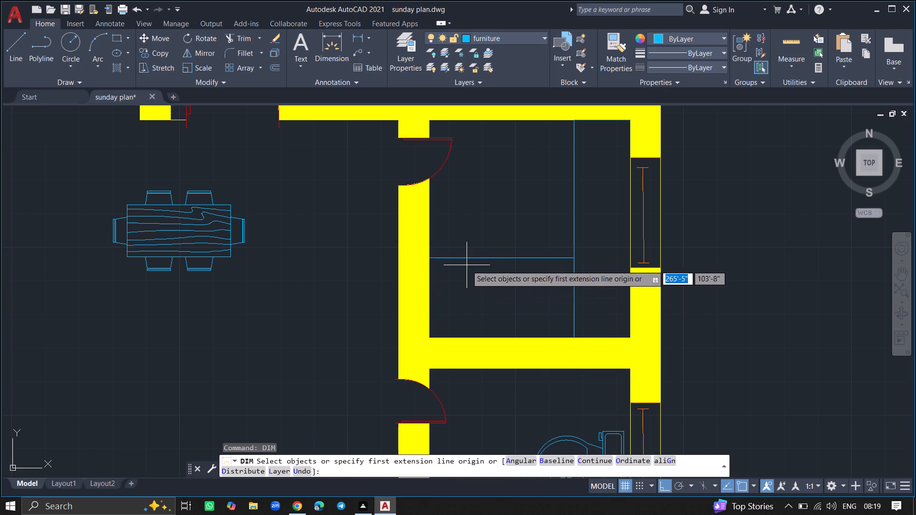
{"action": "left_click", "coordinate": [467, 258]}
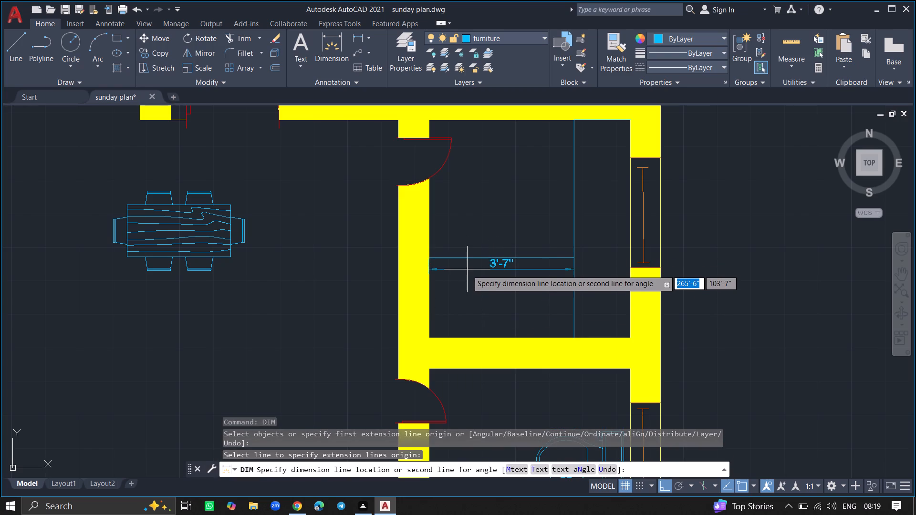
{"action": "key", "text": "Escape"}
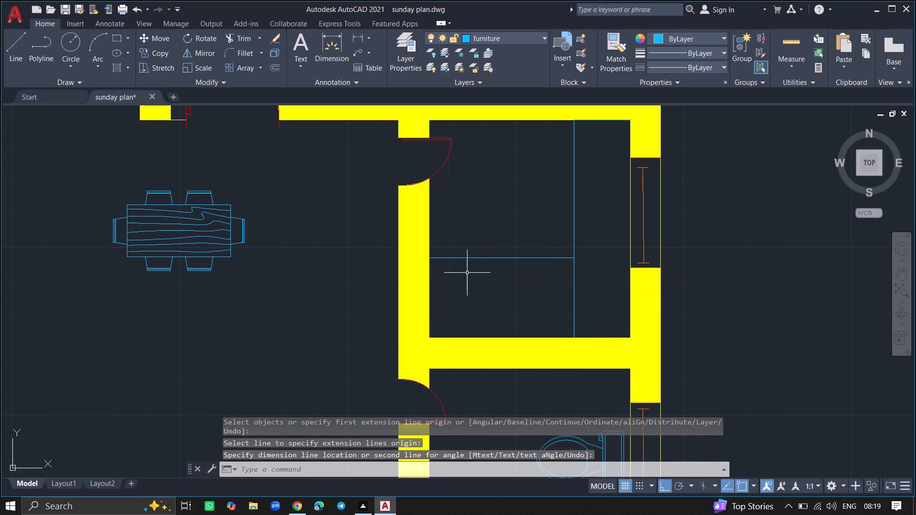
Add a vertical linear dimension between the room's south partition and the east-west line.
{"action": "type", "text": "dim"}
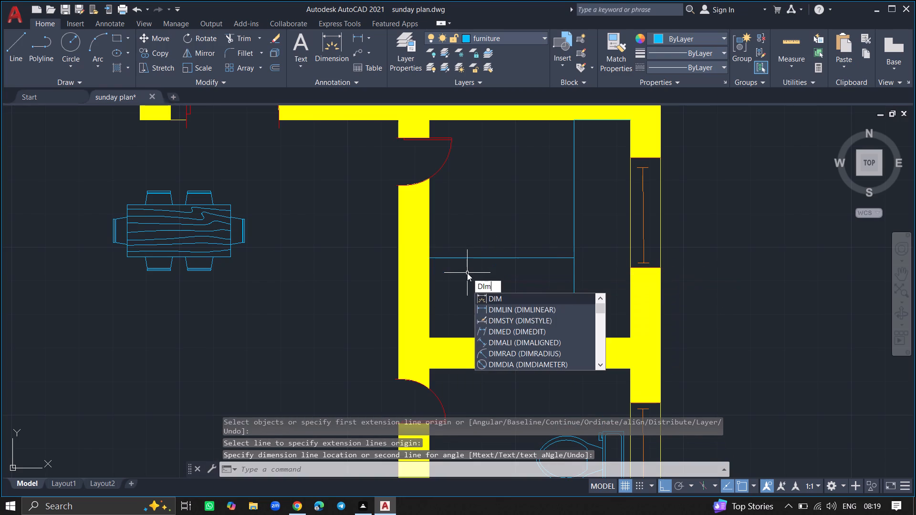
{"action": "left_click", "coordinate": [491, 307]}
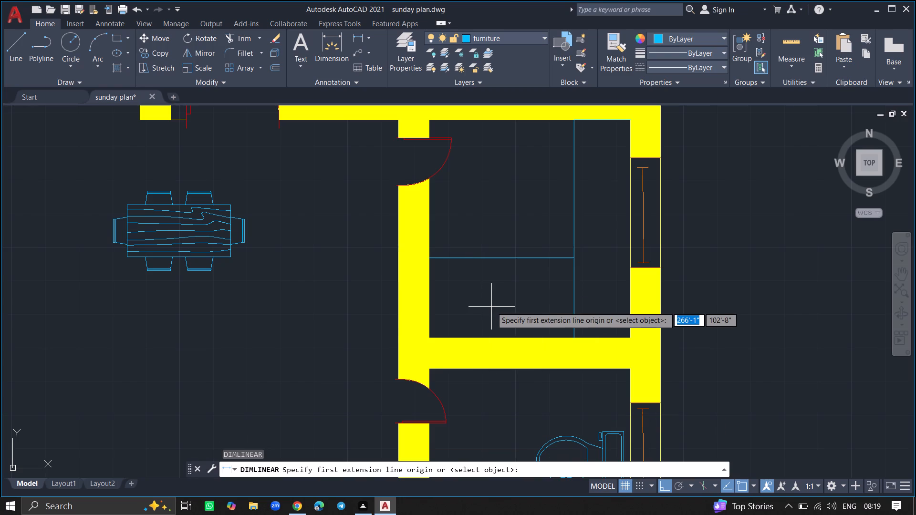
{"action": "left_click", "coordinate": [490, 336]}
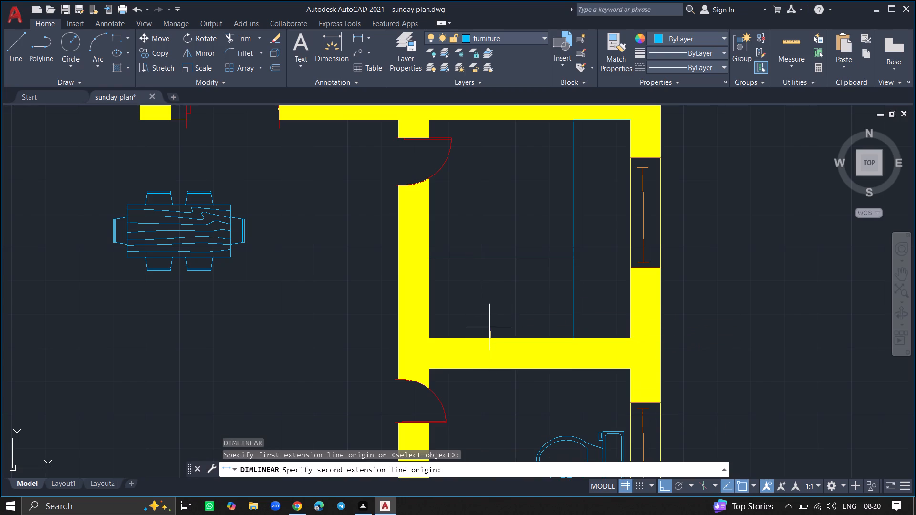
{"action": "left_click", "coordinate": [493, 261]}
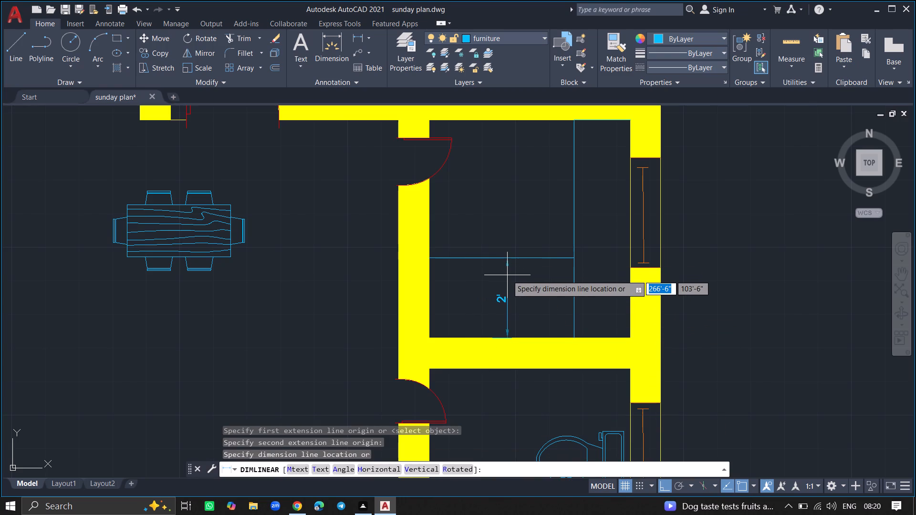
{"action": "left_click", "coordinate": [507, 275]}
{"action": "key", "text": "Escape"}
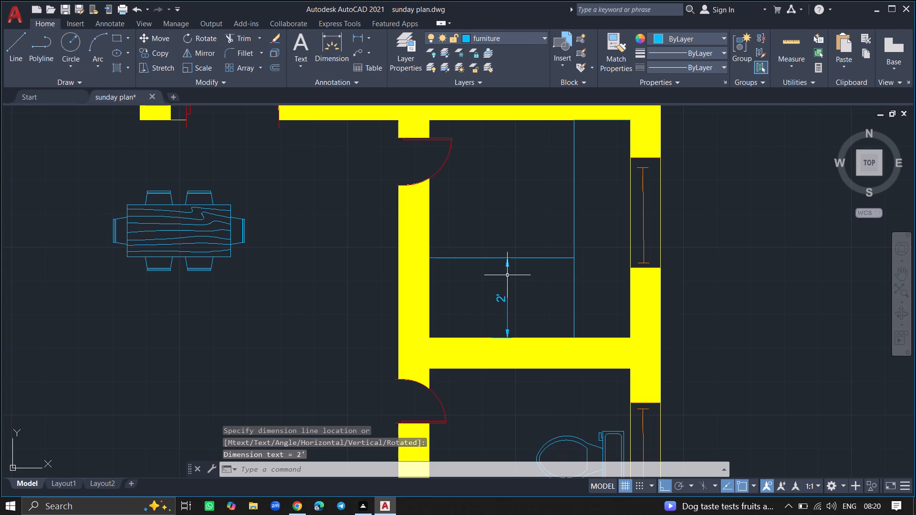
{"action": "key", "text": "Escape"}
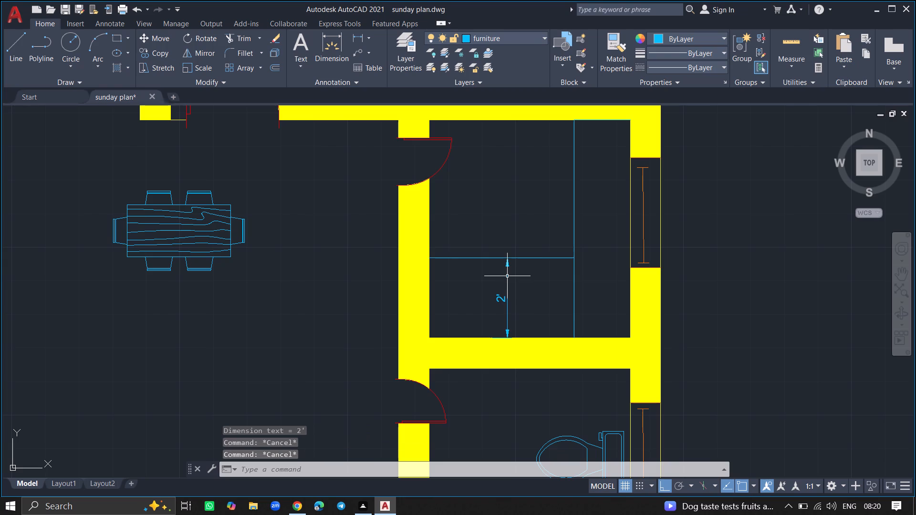
Add a horizontal linear dimension between the window wall and the north-south line.
{"action": "key", "text": "space"}
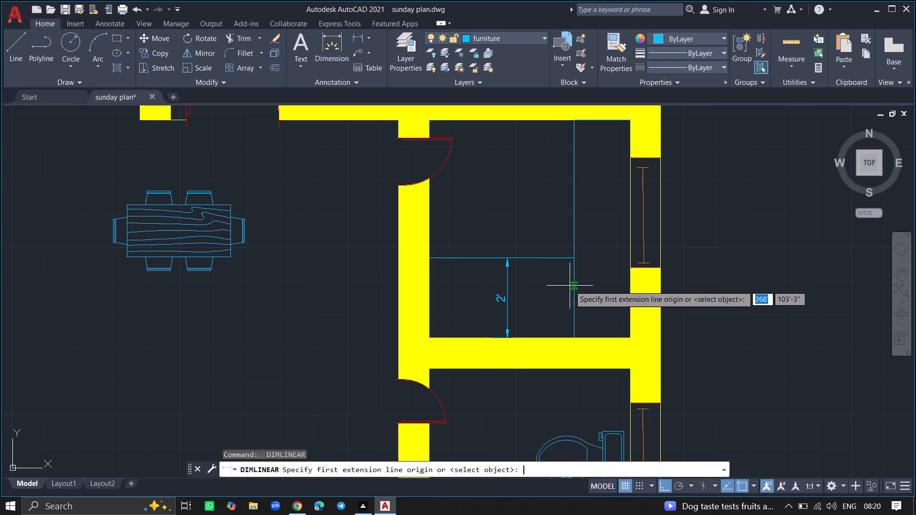
{"action": "scroll", "coordinate": [570, 286], "scroll_direction": "up", "scroll_amount": 2, "text": "ctrl"}
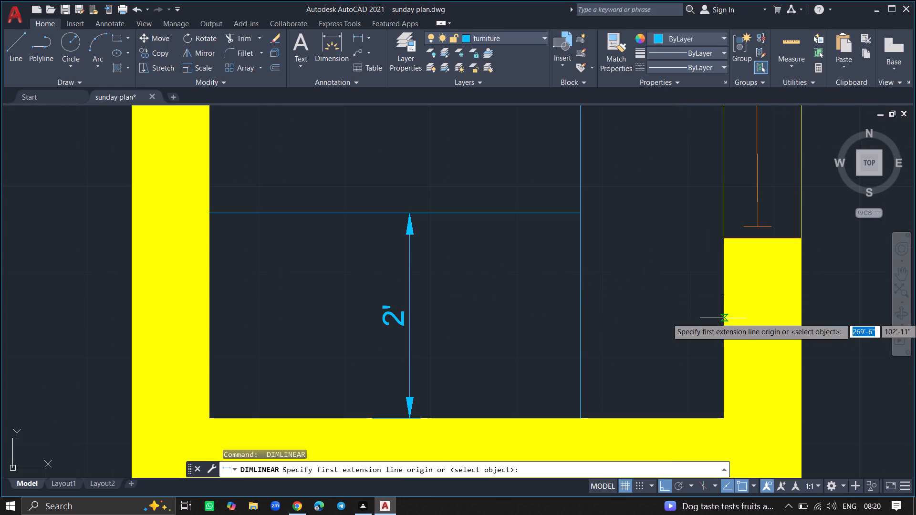
{"action": "left_click_drag", "start_coordinate": [723, 318], "coordinate": [628, 322]}
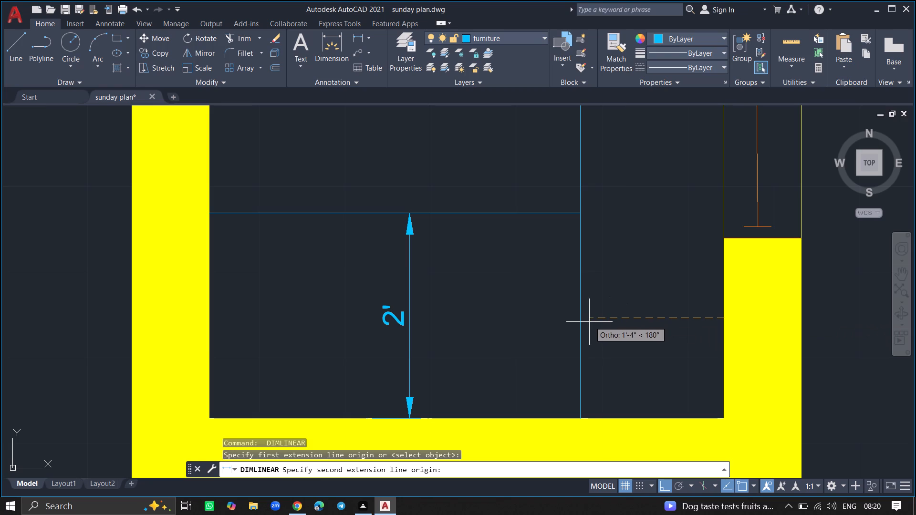
{"action": "left_click", "coordinate": [579, 323]}
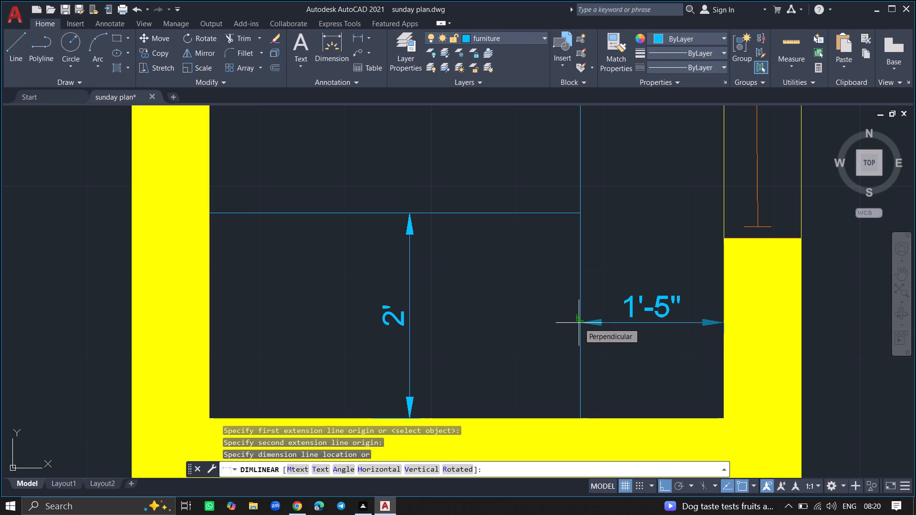
{"action": "left_click", "coordinate": [579, 323]}
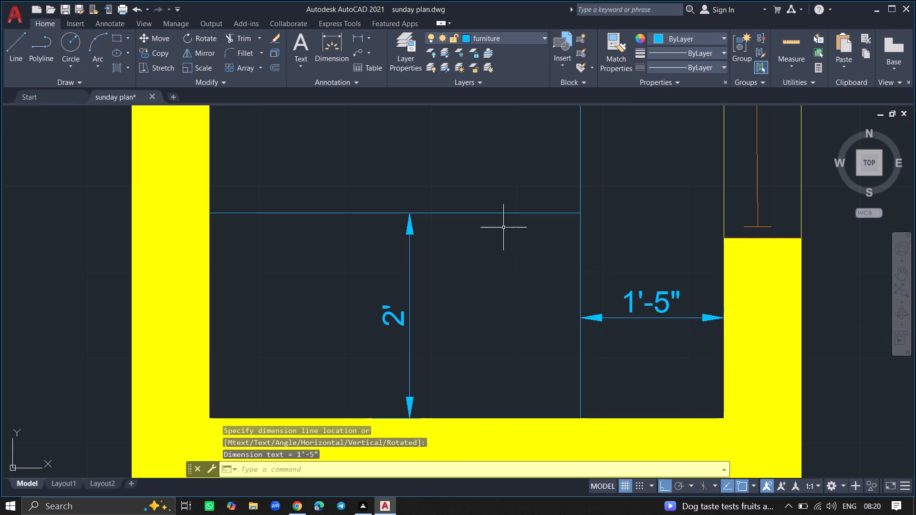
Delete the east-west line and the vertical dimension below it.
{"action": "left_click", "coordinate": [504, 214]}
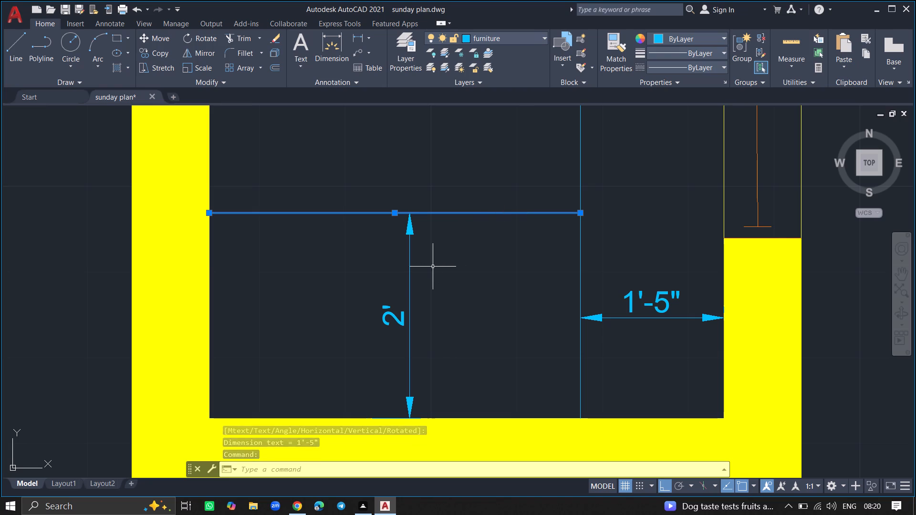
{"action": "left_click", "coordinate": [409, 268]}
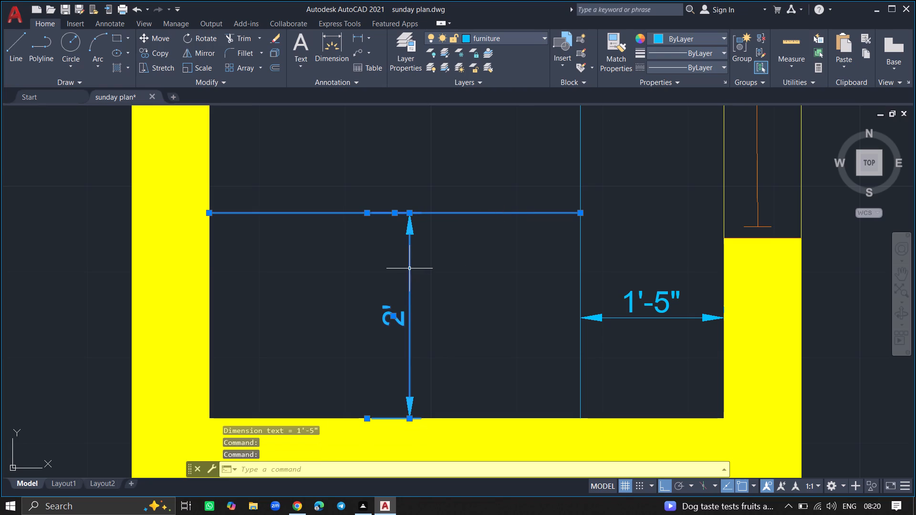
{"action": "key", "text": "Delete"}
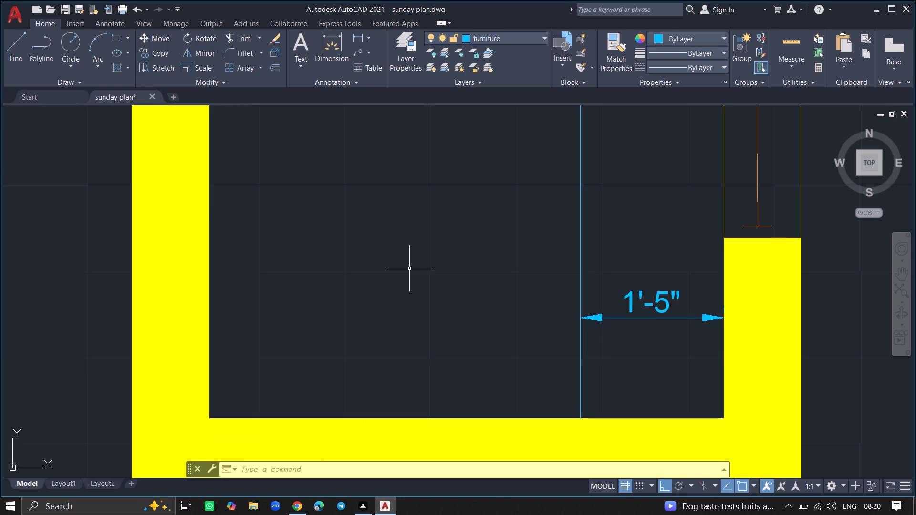
Draw a line from the counter line's south end about 1'-5" north, continuing about 3'-7" west to the small east room's west wall.
{"action": "key", "text": "l"}
{"action": "key", "text": "Return"}
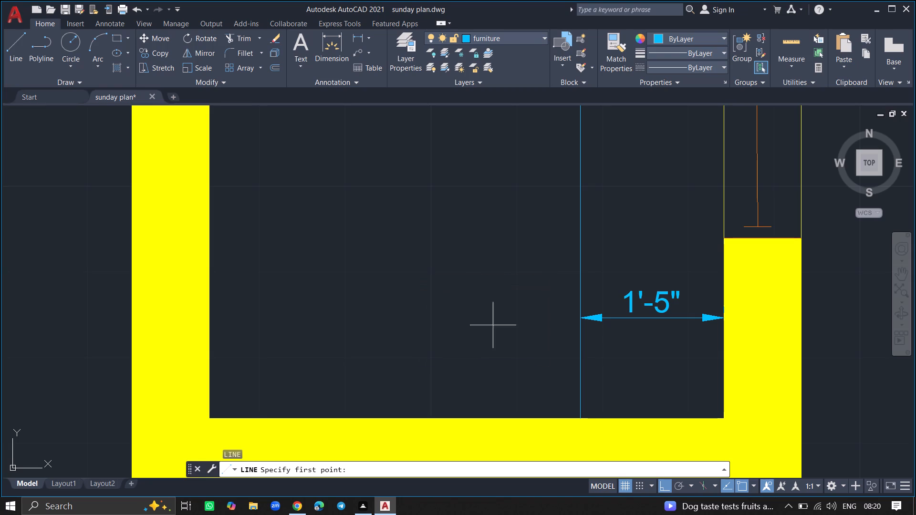
{"action": "left_click", "coordinate": [578, 417]}
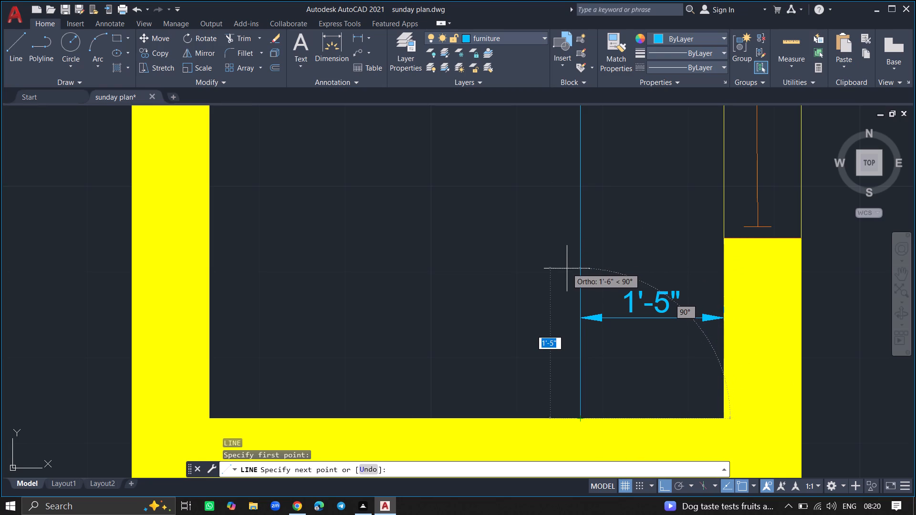
{"action": "left_click_drag", "start_coordinate": [566, 269], "coordinate": [363, 231]}
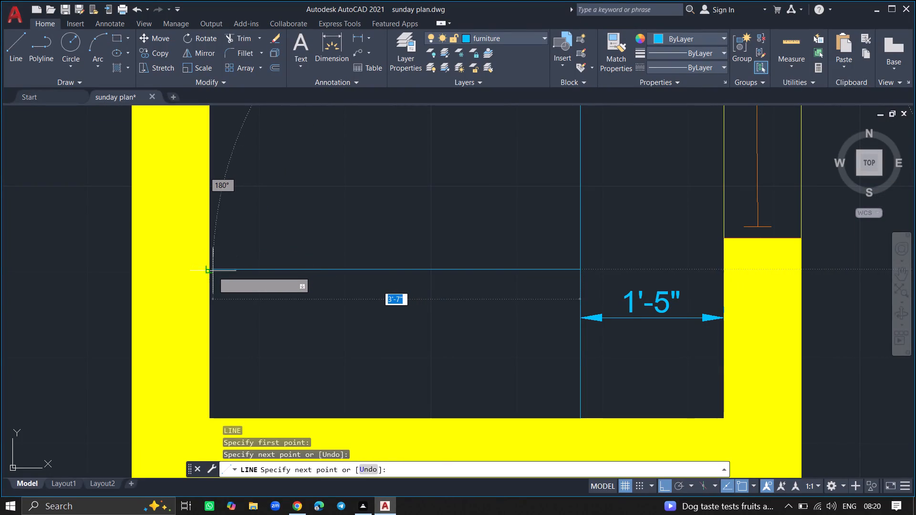
{"action": "left_click", "coordinate": [208, 271]}
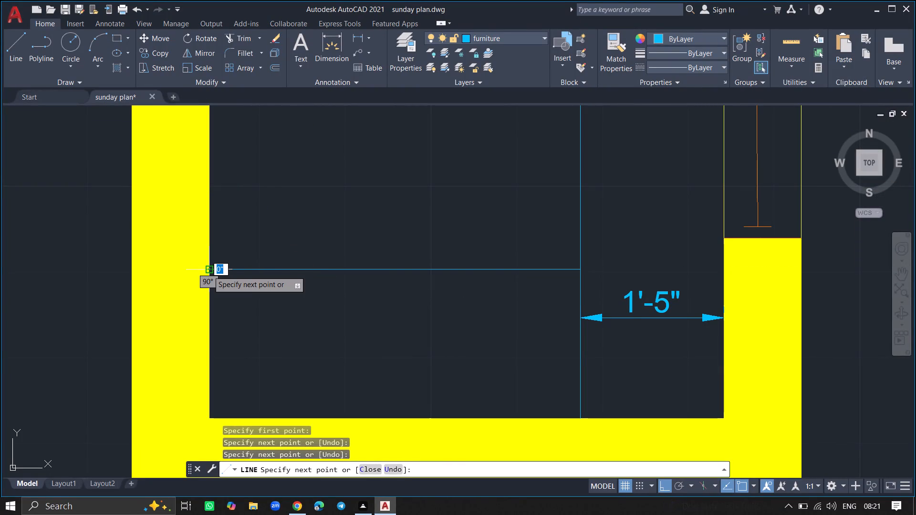
{"action": "key", "text": "Return"}
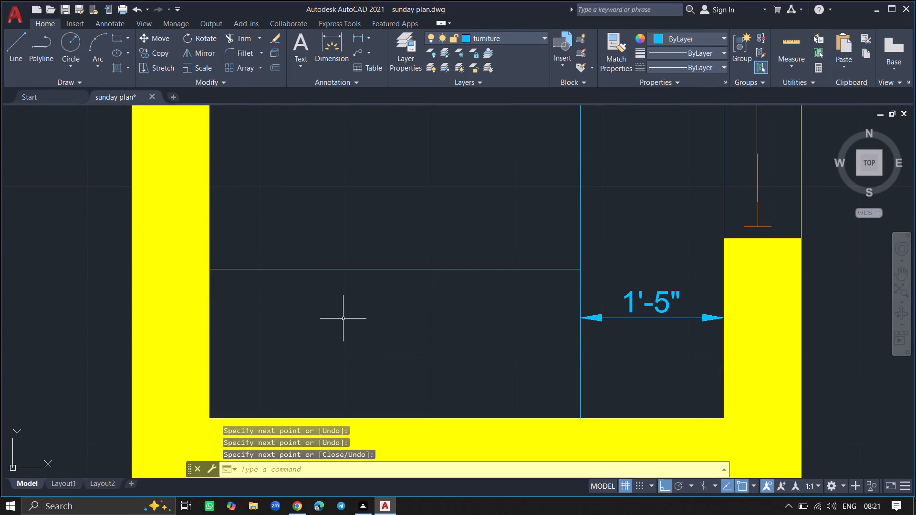
Draw a rectangle about 9" by 1'-2" for the stove, between the north-south counter line and the window.
{"action": "scroll", "coordinate": [343, 319], "scroll_direction": "down", "scroll_amount": 3, "text": "ctrl"}
{"action": "scroll", "coordinate": [408, 248], "scroll_direction": "up", "scroll_amount": 4, "text": "ctrl"}
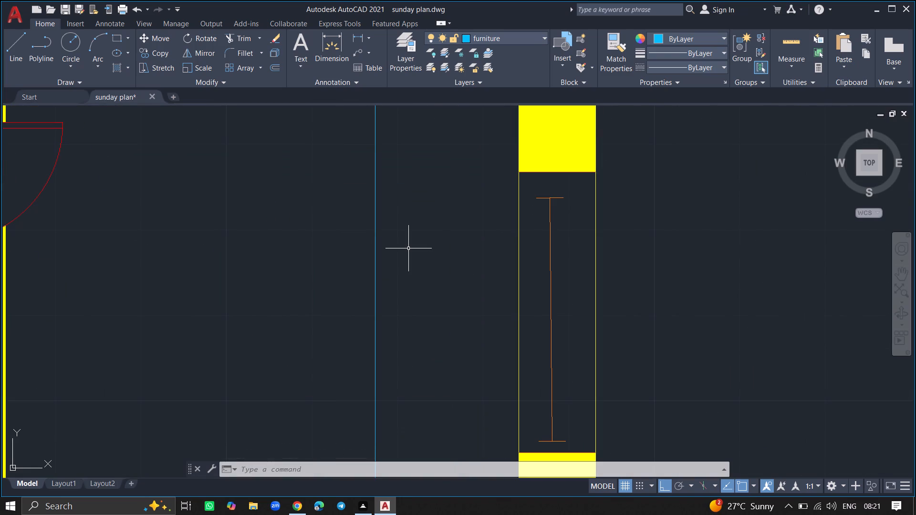
{"action": "type", "text": "rec"}
{"action": "key", "text": "Return"}
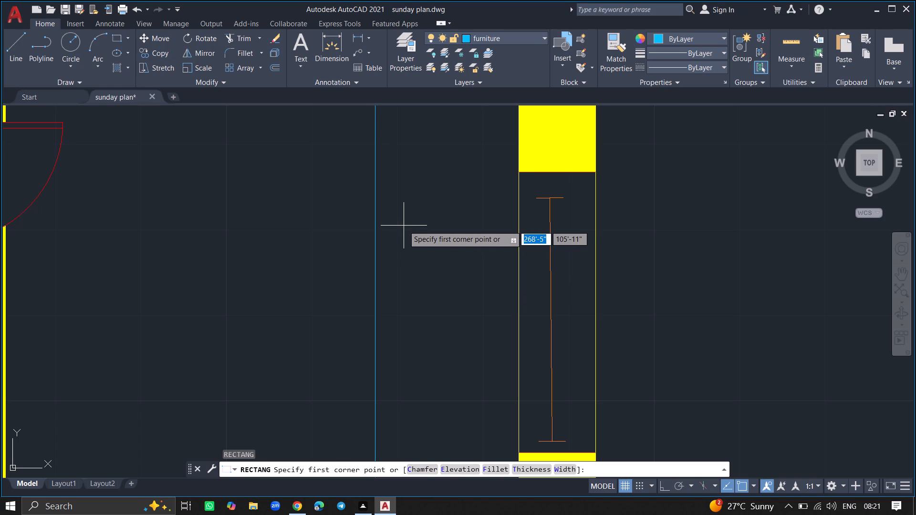
{"action": "left_click_drag", "start_coordinate": [404, 226], "coordinate": [483, 343]}
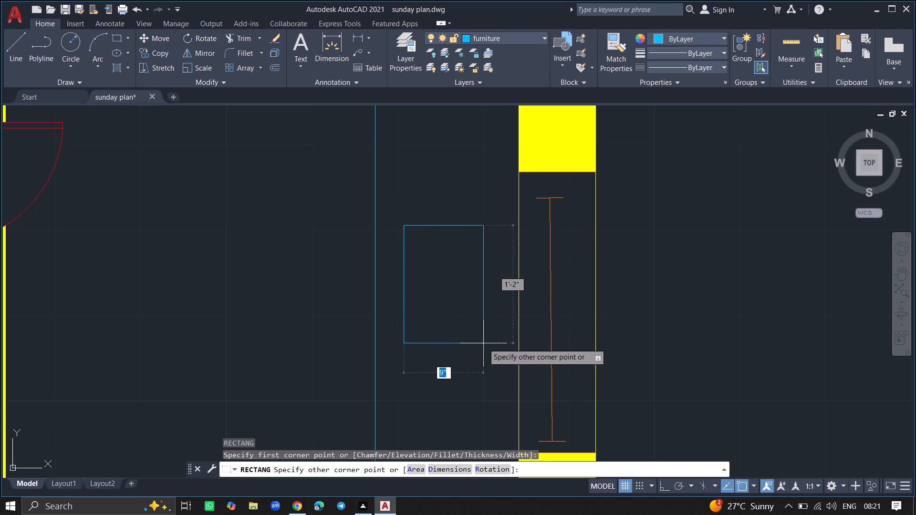
{"action": "left_click_drag", "start_coordinate": [483, 343], "coordinate": [481, 345]}
{"action": "left_click", "coordinate": [481, 345]}
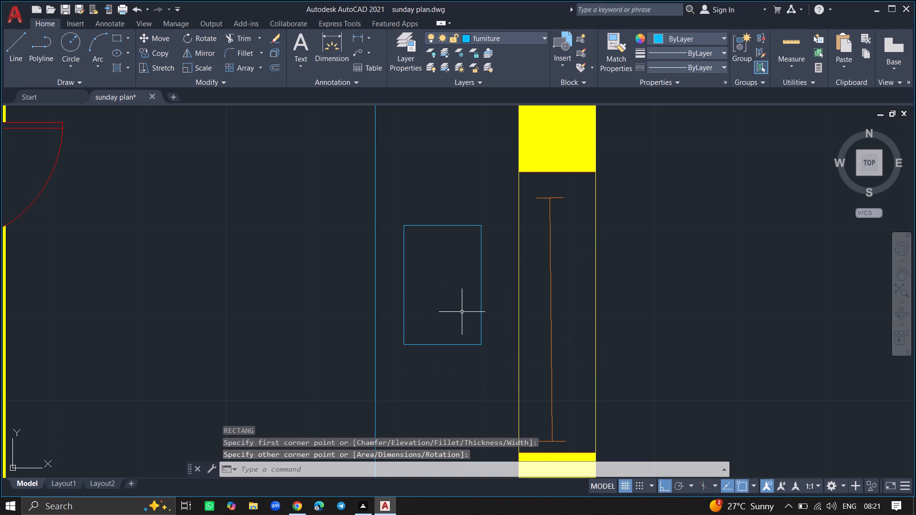
Draw a burner circle about 2" across in the southern half of the stove rectangle.
{"action": "key", "text": "c"}
{"action": "key", "text": "Return"}
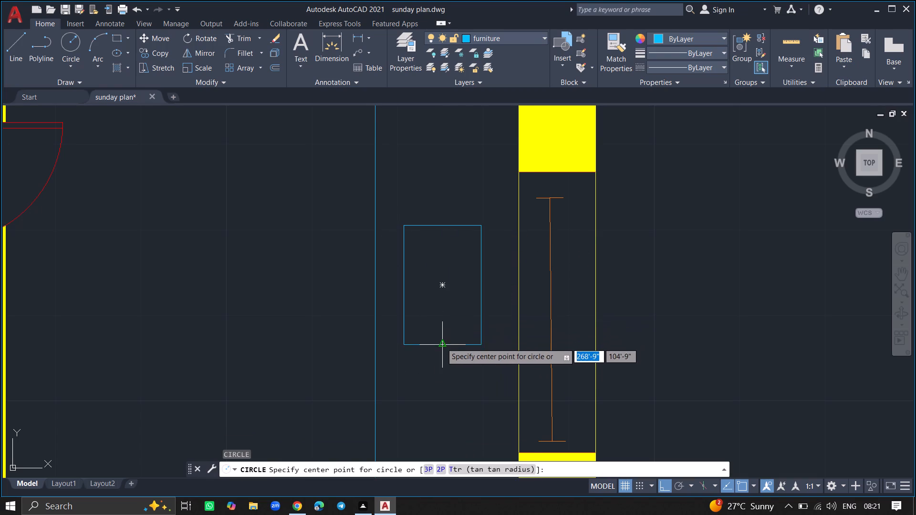
{"action": "left_click", "coordinate": [439, 307]}
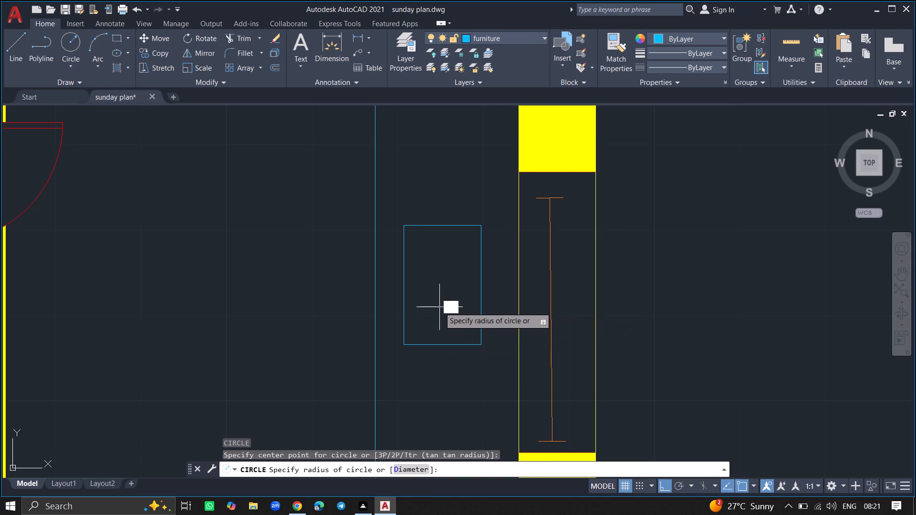
{"action": "left_click", "coordinate": [439, 297]}
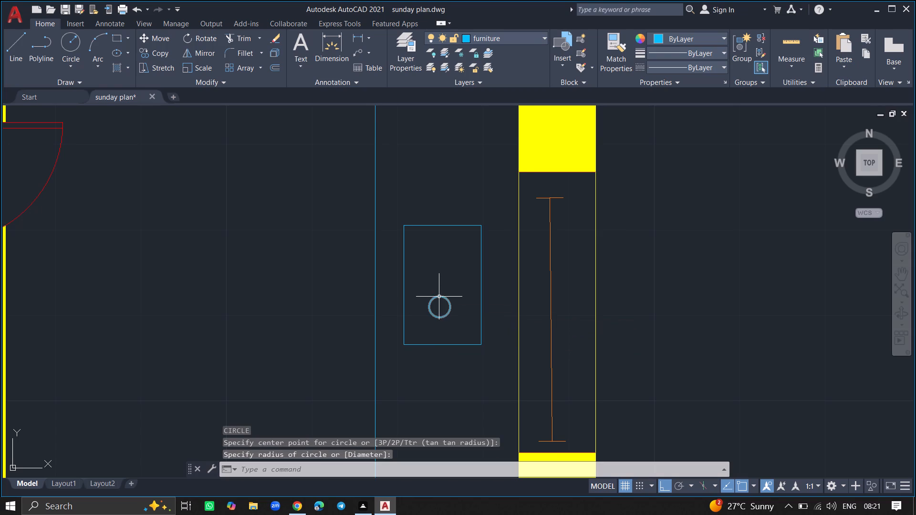
Copy the burner circle about 6" north within the stove rectangle.
{"action": "left_click", "coordinate": [439, 297]}
{"action": "type", "text": "copy"}
{"action": "key", "text": "Return"}
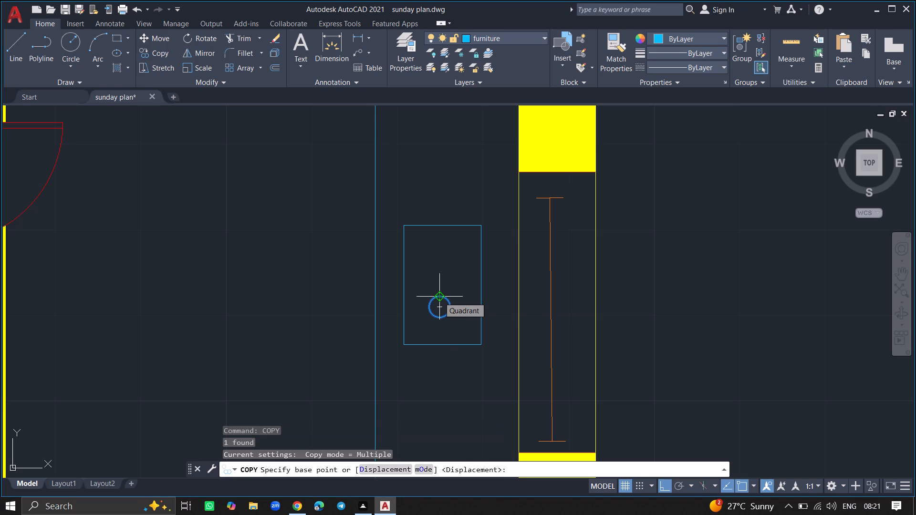
{"action": "left_click", "coordinate": [439, 297]}
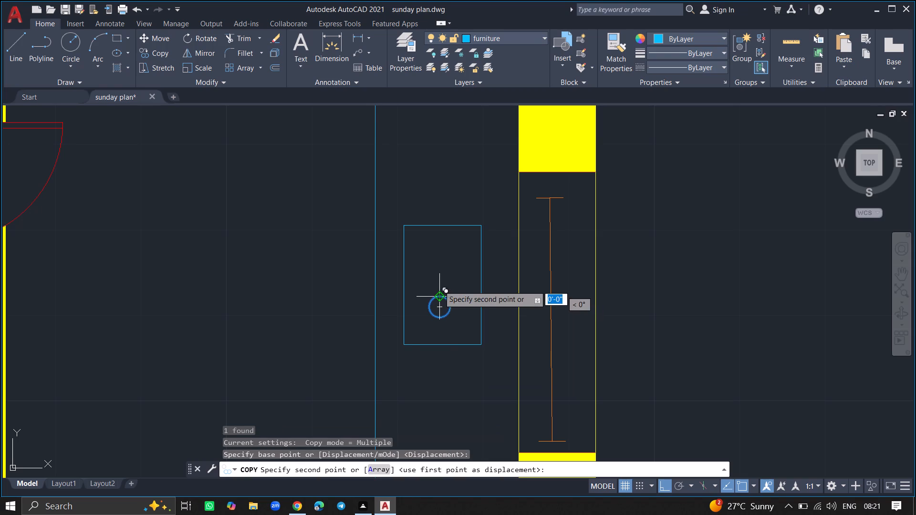
{"action": "left_click", "coordinate": [439, 247]}
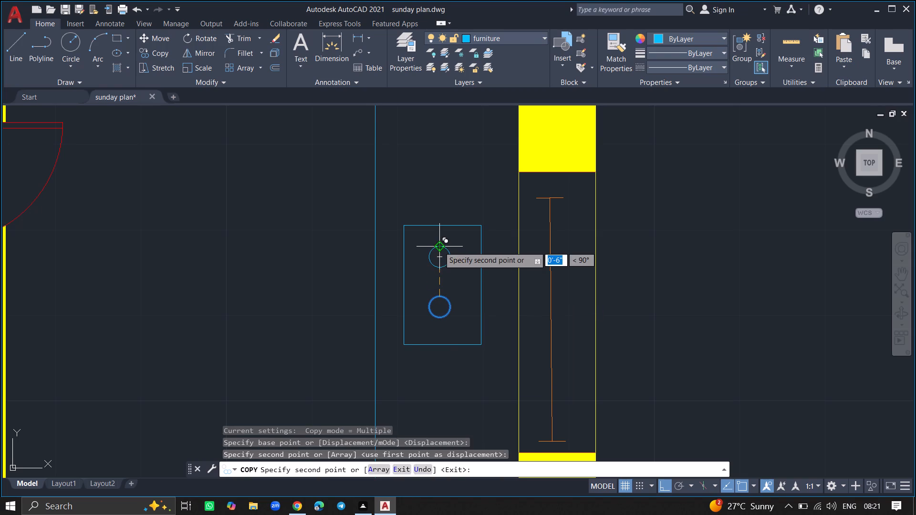
{"action": "key", "text": "Return"}
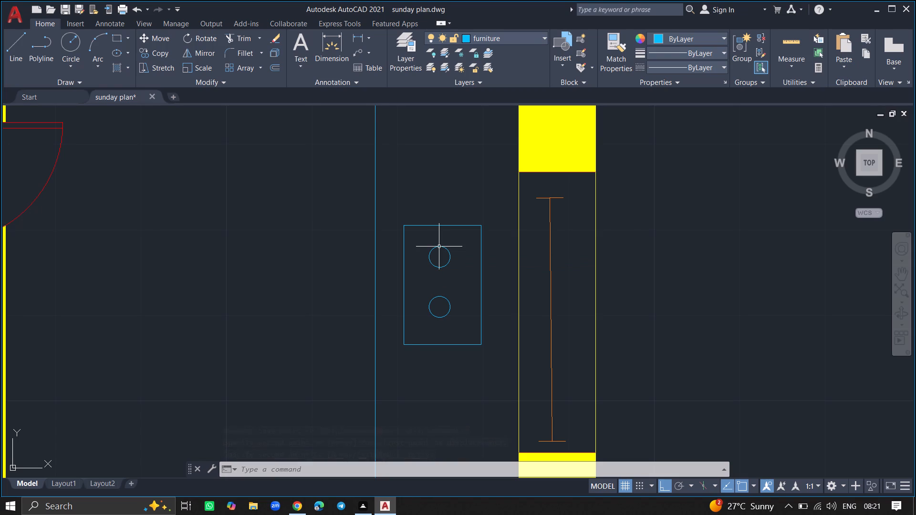
Draw vertical and horizontal diameter lines across the northern burner circle to form a cross.
{"action": "scroll", "coordinate": [439, 247], "scroll_direction": "up", "scroll_amount": 3, "text": "ctrl"}
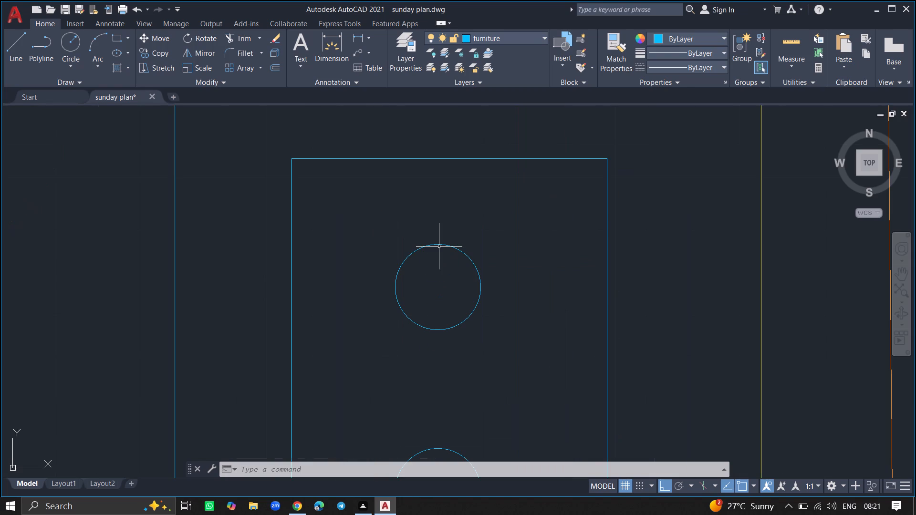
{"action": "key", "text": "l"}
{"action": "key", "text": "Return"}
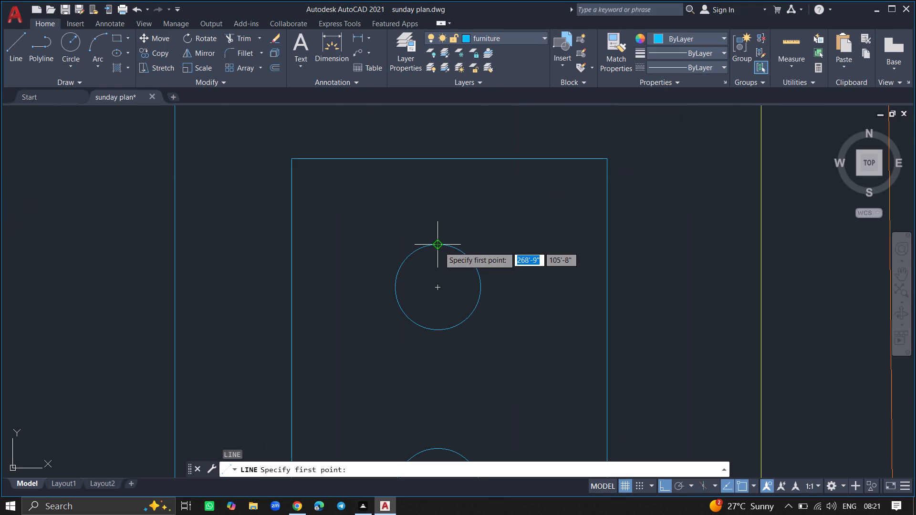
{"action": "left_click", "coordinate": [439, 247]}
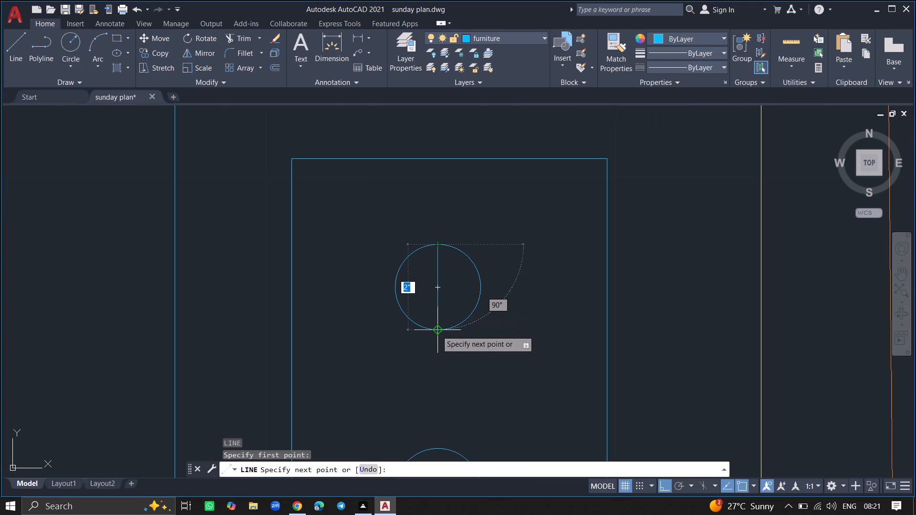
{"action": "left_click", "coordinate": [437, 331]}
{"action": "key", "text": "Return"}
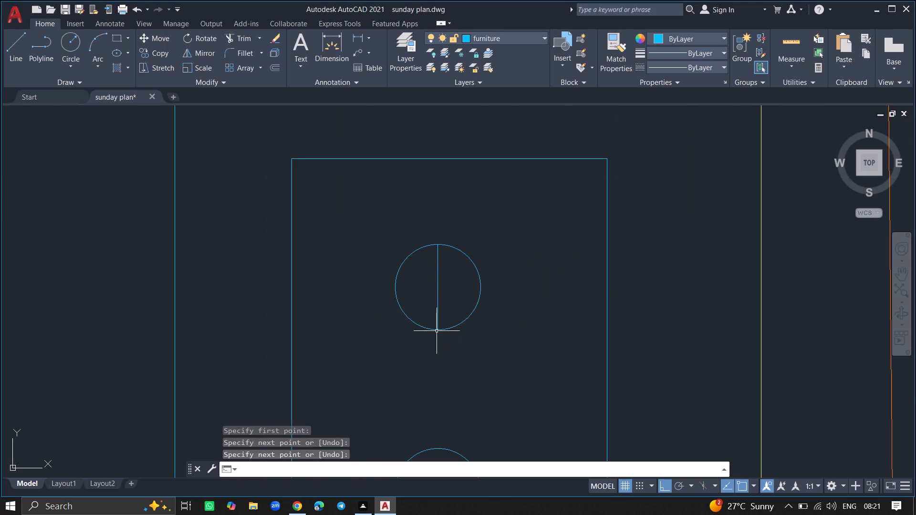
{"action": "key", "text": "l"}
{"action": "key", "text": "Return"}
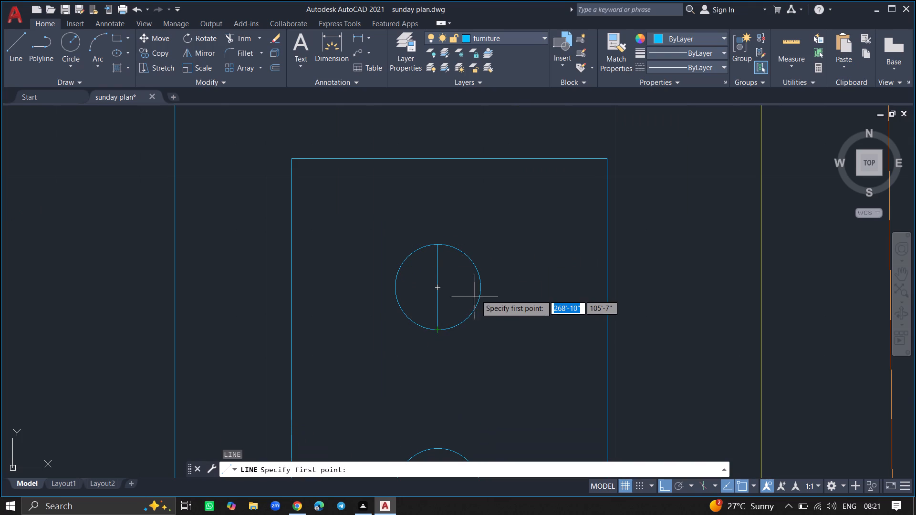
{"action": "left_click_drag", "start_coordinate": [482, 289], "coordinate": [403, 291]}
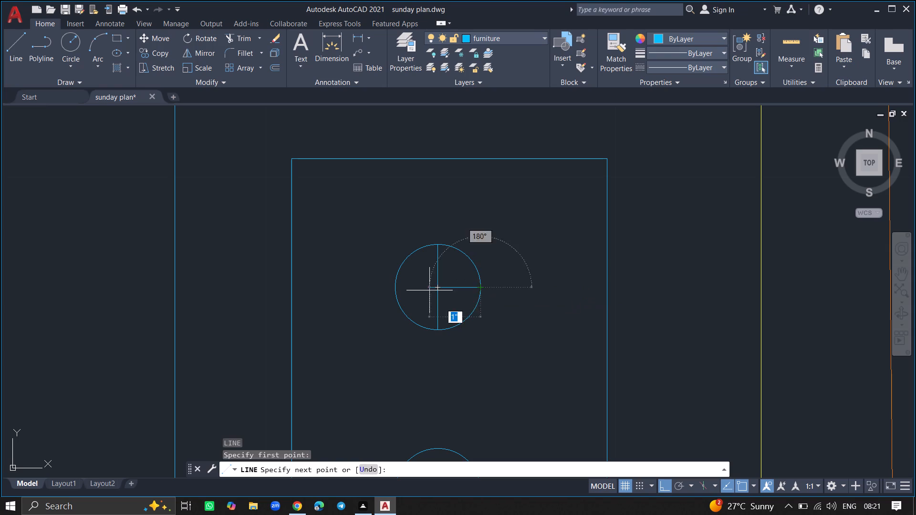
{"action": "left_click_drag", "start_coordinate": [403, 291], "coordinate": [391, 288]}
{"action": "left_click", "coordinate": [393, 288]}
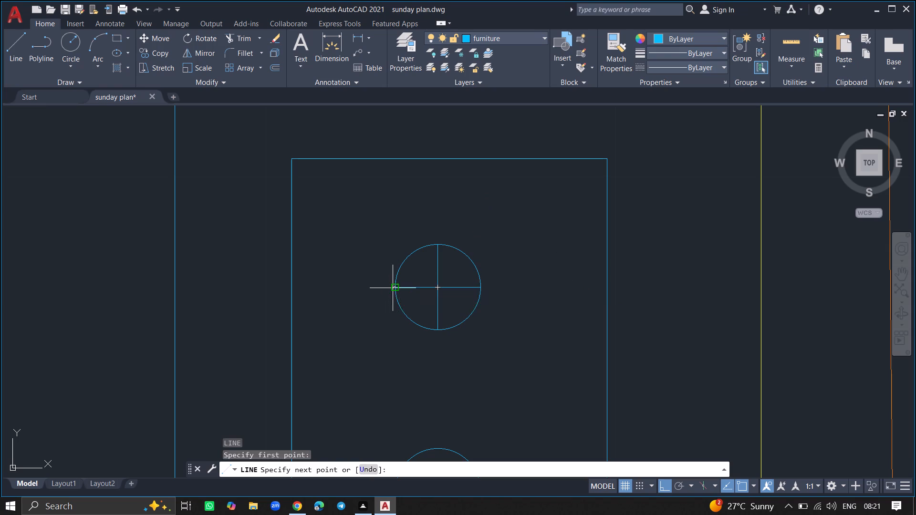
{"action": "key", "text": "Return"}
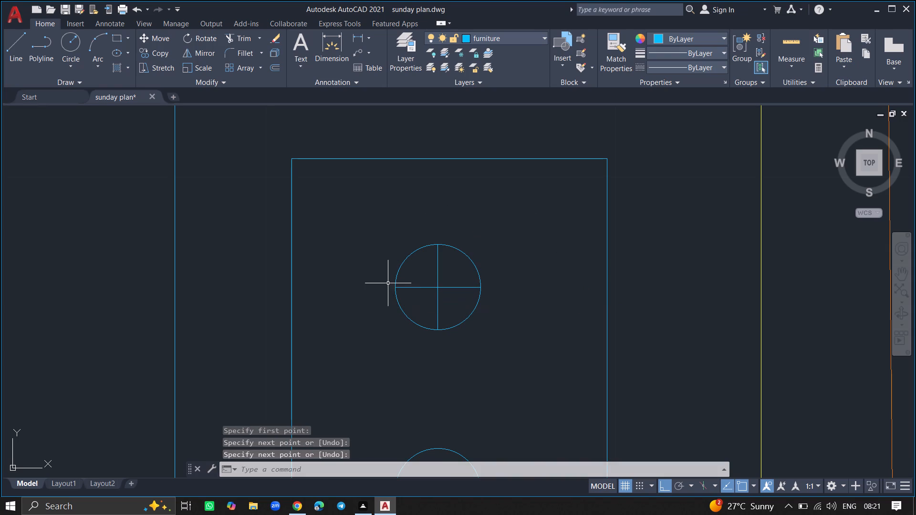
Draw vertical and horizontal diameter lines across the southern burner circle to form a cross.
{"action": "scroll", "coordinate": [388, 283], "scroll_direction": "down", "scroll_amount": 5, "text": "ctrl"}
{"action": "scroll", "coordinate": [396, 321], "scroll_direction": "up", "scroll_amount": 1, "text": "ctrl"}
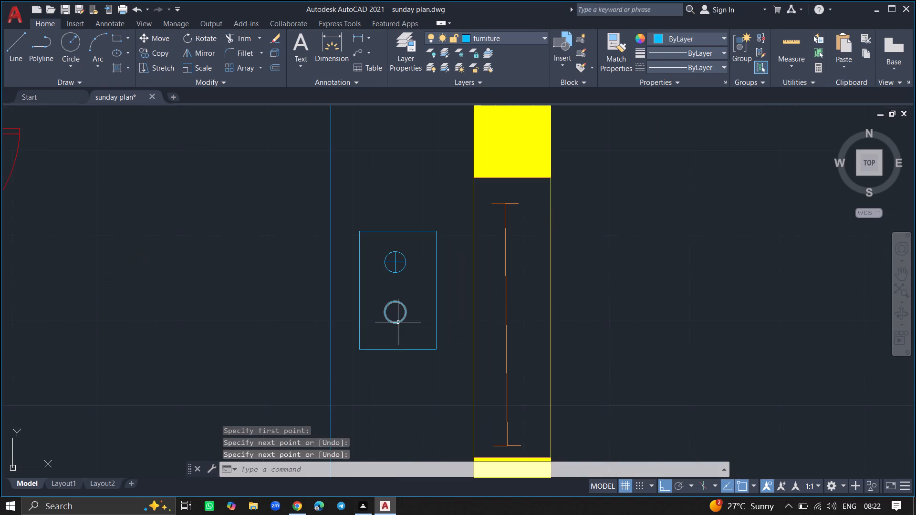
{"action": "scroll", "coordinate": [386, 330], "scroll_direction": "up", "scroll_amount": 3, "text": "ctrl"}
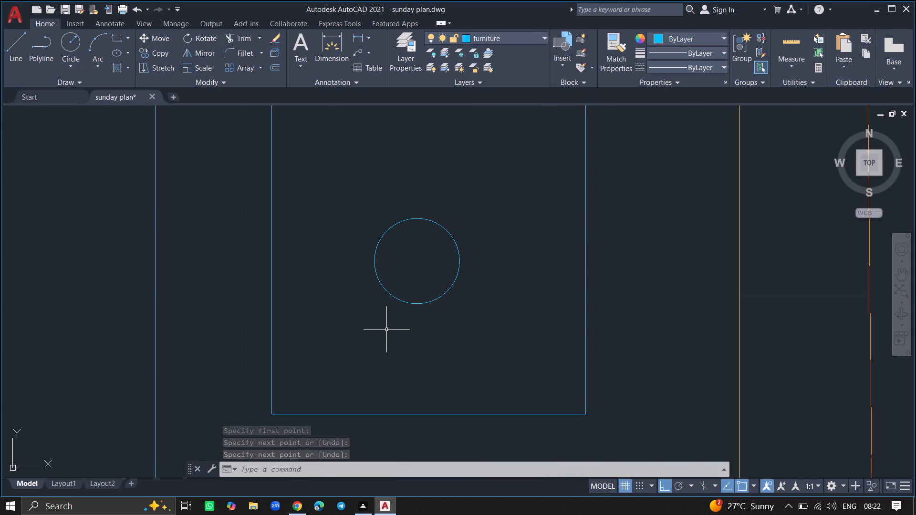
{"action": "key", "text": "l"}
{"action": "key", "text": "Return"}
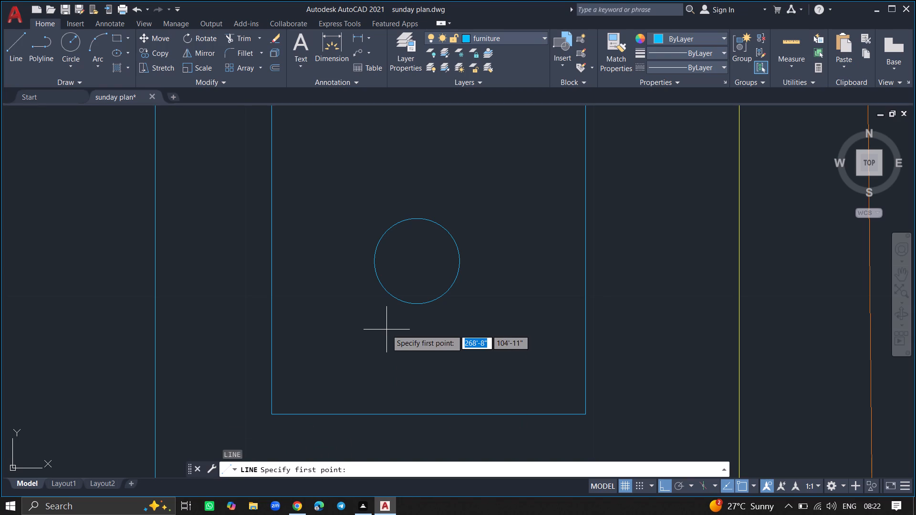
{"action": "left_click", "coordinate": [419, 304]}
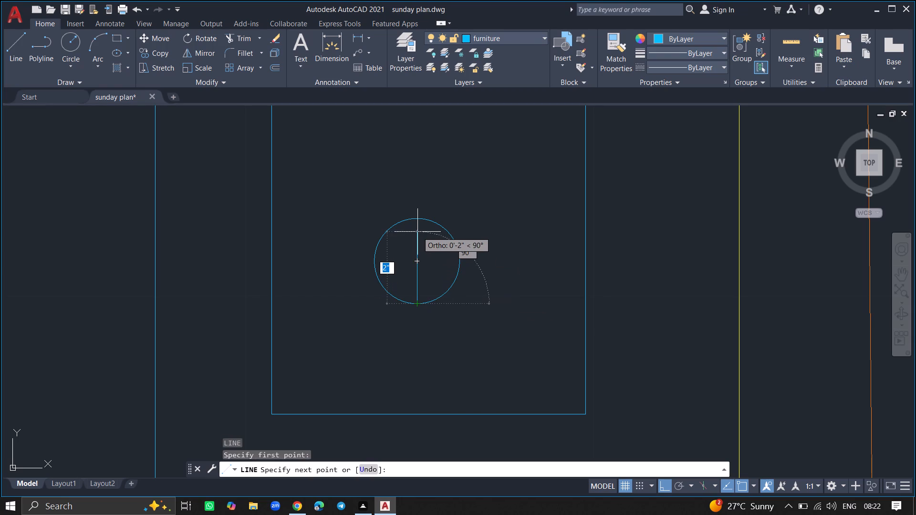
{"action": "left_click", "coordinate": [417, 219]}
{"action": "key", "text": "Return"}
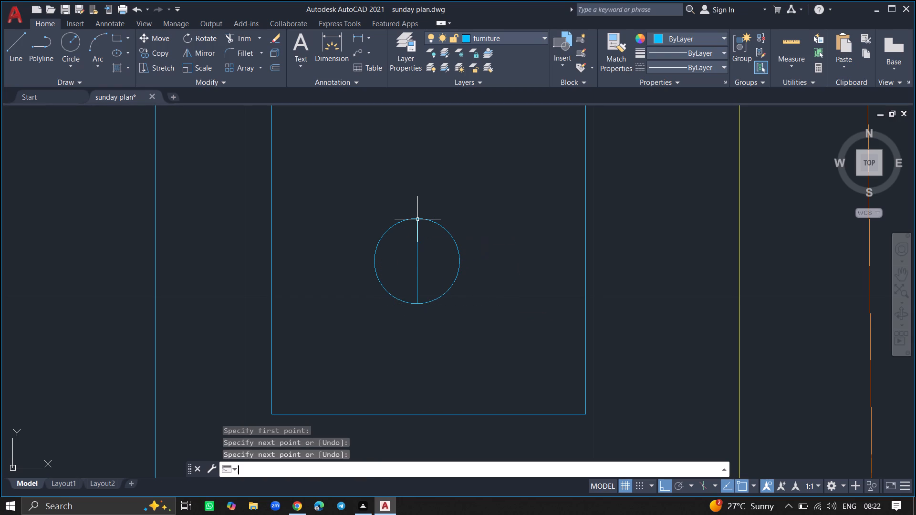
{"action": "key", "text": "l"}
{"action": "key", "text": "Return"}
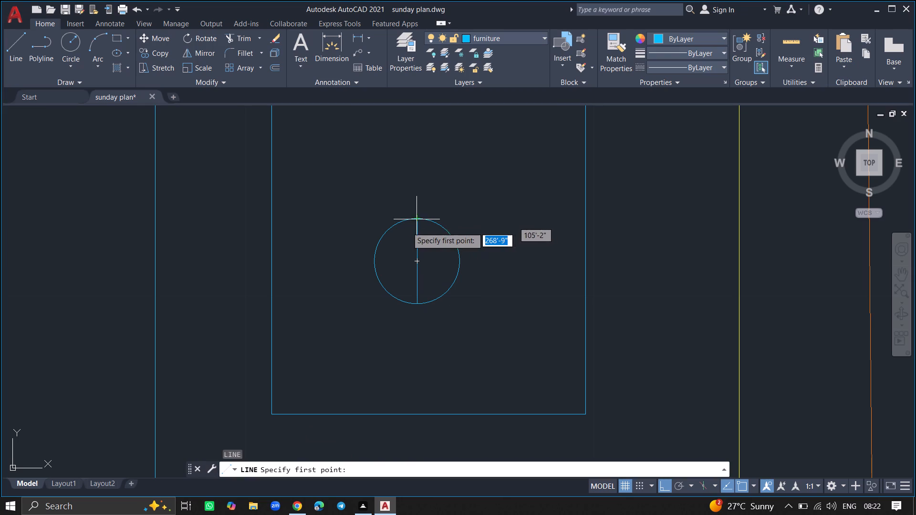
{"action": "left_click_drag", "start_coordinate": [375, 263], "coordinate": [462, 261]}
{"action": "left_click", "coordinate": [462, 261]}
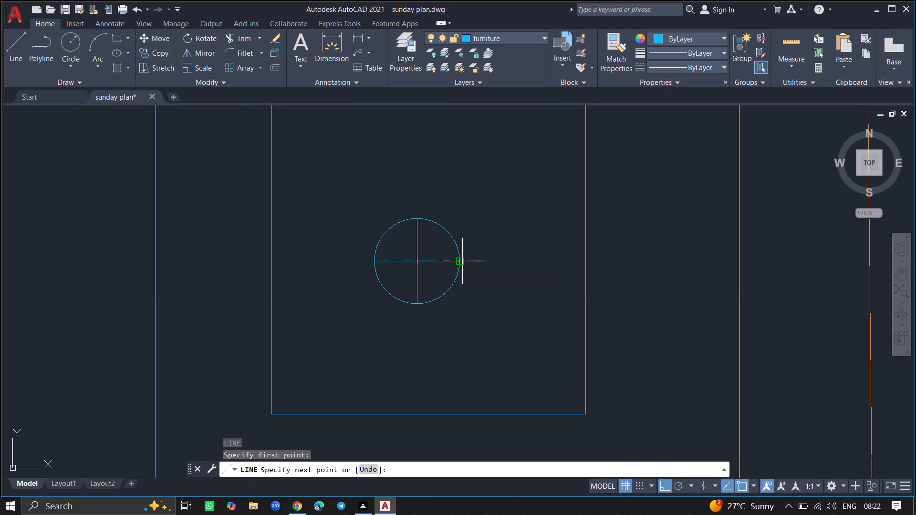
{"action": "key", "text": "Return"}
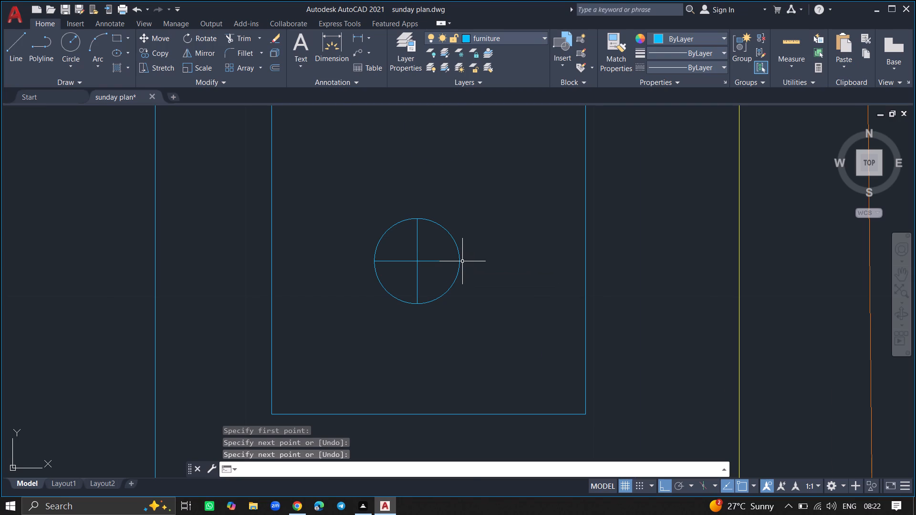
{"action": "scroll", "coordinate": [462, 261], "scroll_direction": "down", "scroll_amount": 5, "text": "ctrl"}
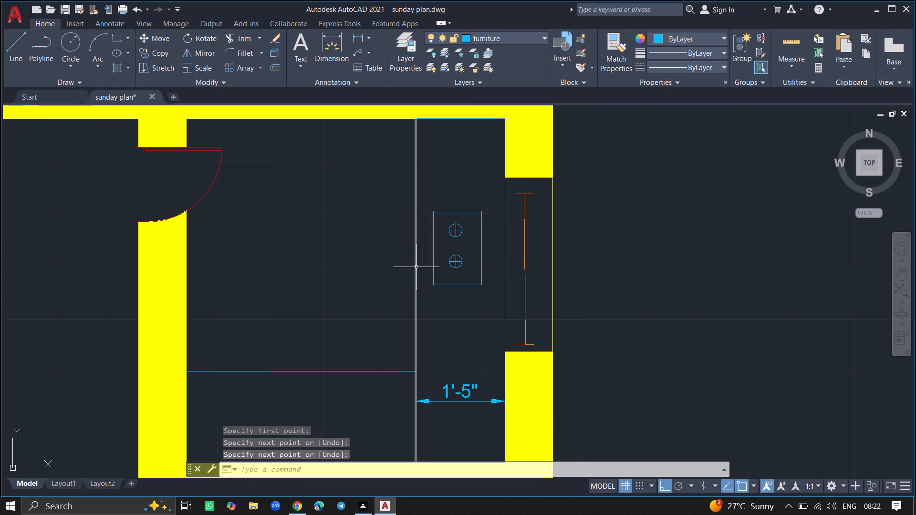
{"action": "scroll", "coordinate": [416, 267], "scroll_direction": "down", "scroll_amount": 3, "text": "ctrl"}
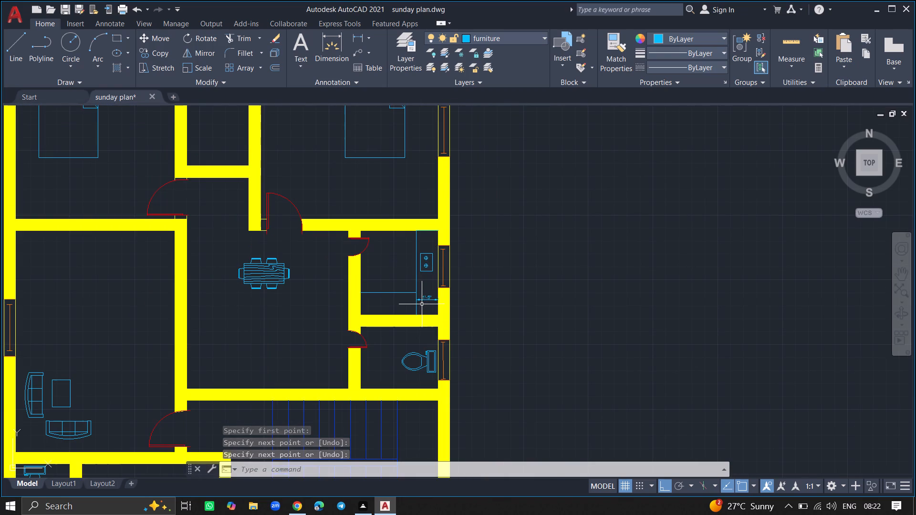
Delete the dimension across the eastern kitchen counter near the room's south wall.
{"action": "left_click", "coordinate": [422, 299]}
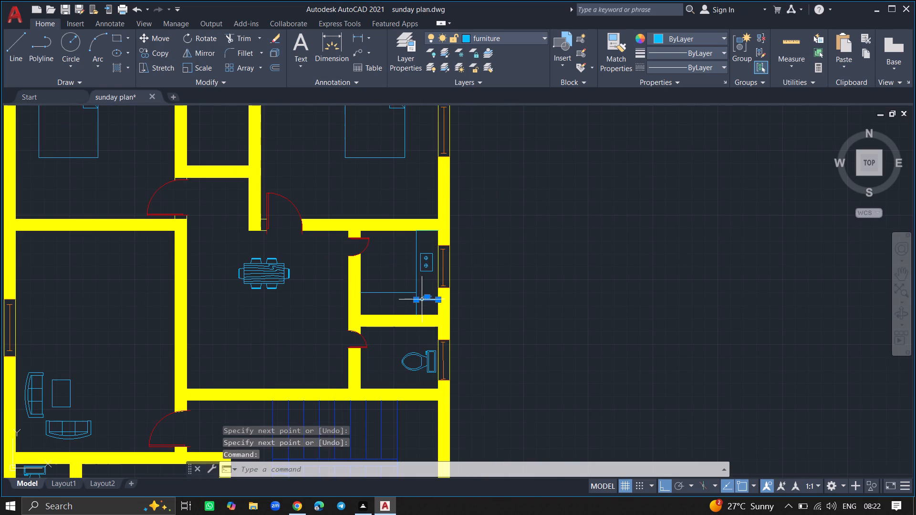
{"action": "key", "text": "Delete"}
Trim the eastern counter's vertical edge line south of where it meets the southern counter's edge, forming an L-shaped counter.
{"action": "scroll", "coordinate": [422, 299], "scroll_direction": "up", "scroll_amount": 1, "text": "ctrl"}
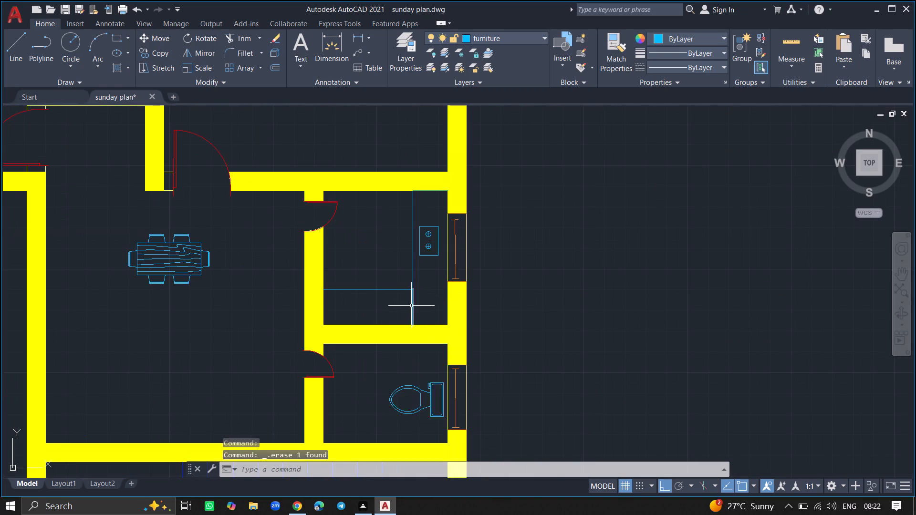
{"action": "scroll", "coordinate": [411, 306], "scroll_direction": "up", "scroll_amount": 3, "text": "ctrl"}
{"action": "type", "text": "tr"}
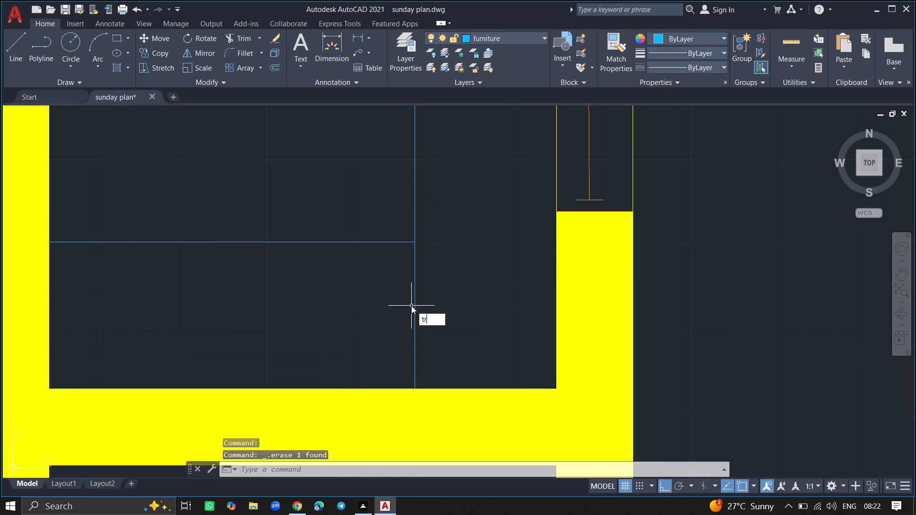
{"action": "key", "text": "Return"}
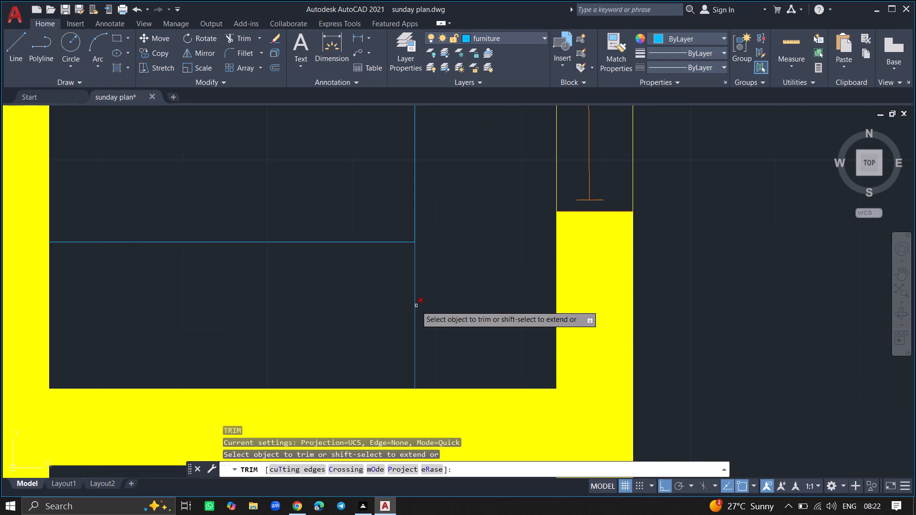
{"action": "left_click", "coordinate": [413, 306]}
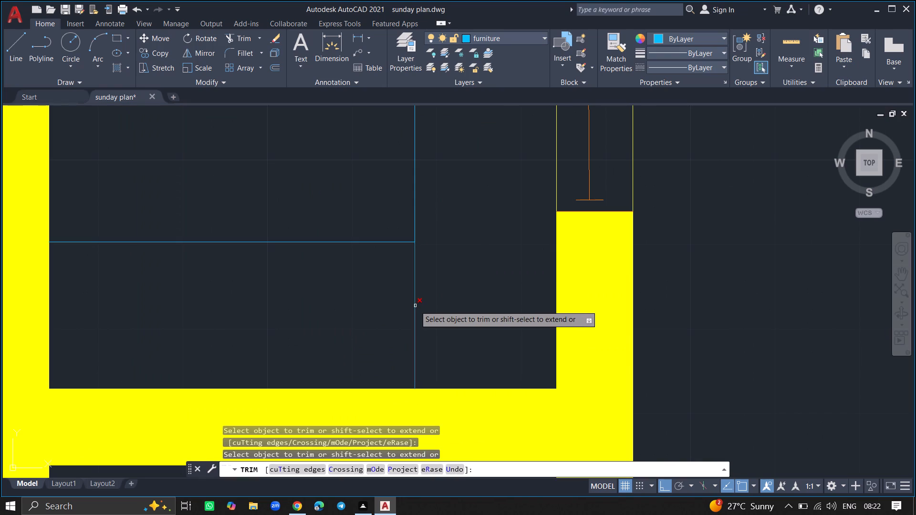
{"action": "left_click", "coordinate": [415, 306]}
{"action": "left_click", "coordinate": [415, 306]}
{"action": "left_click", "coordinate": [415, 306]}
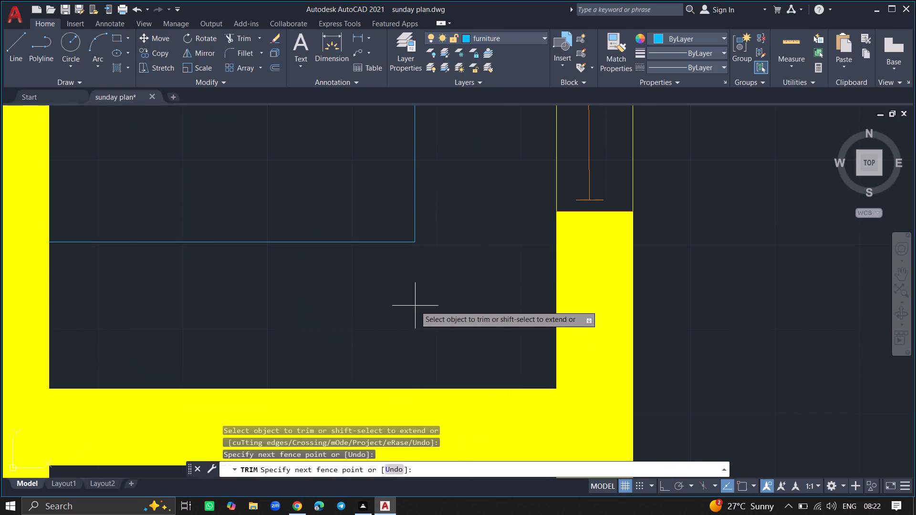
{"action": "key", "text": "Return"}
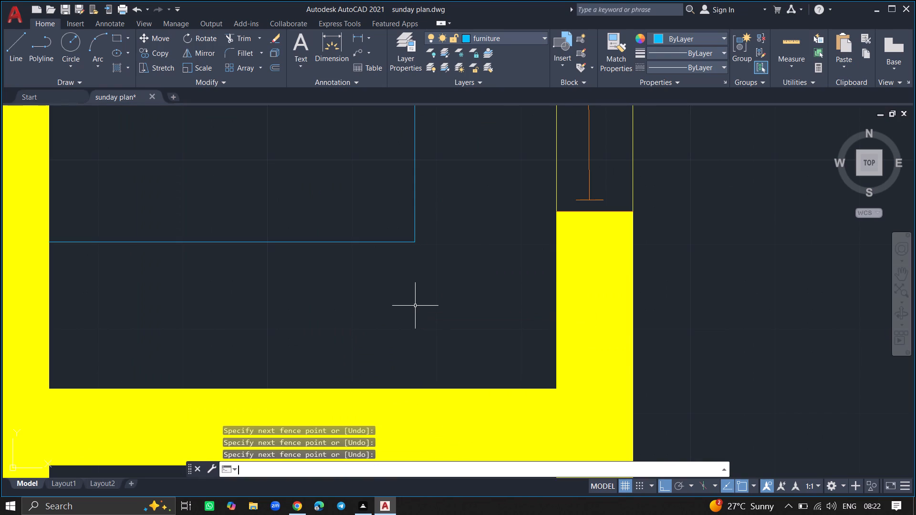
Save the drawing.
{"action": "key", "text": "ctrl+s"}
{"action": "key", "text": "ctrl+s"}
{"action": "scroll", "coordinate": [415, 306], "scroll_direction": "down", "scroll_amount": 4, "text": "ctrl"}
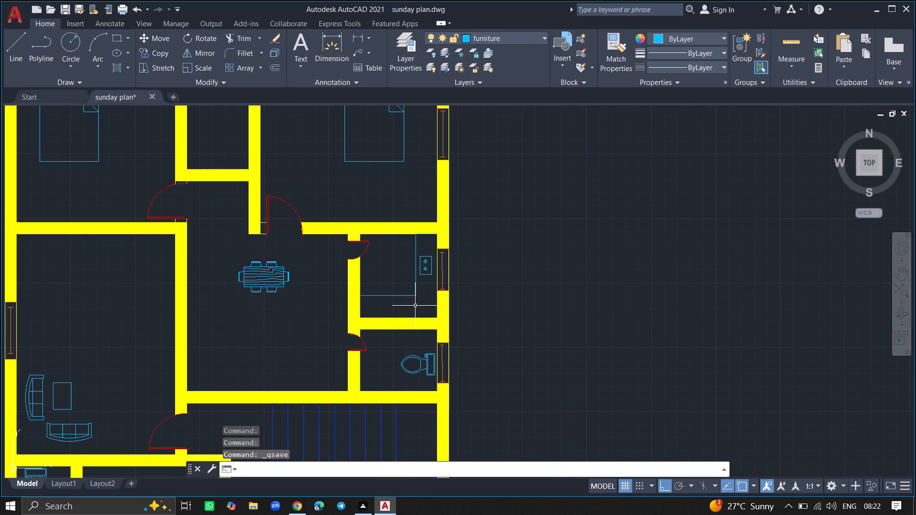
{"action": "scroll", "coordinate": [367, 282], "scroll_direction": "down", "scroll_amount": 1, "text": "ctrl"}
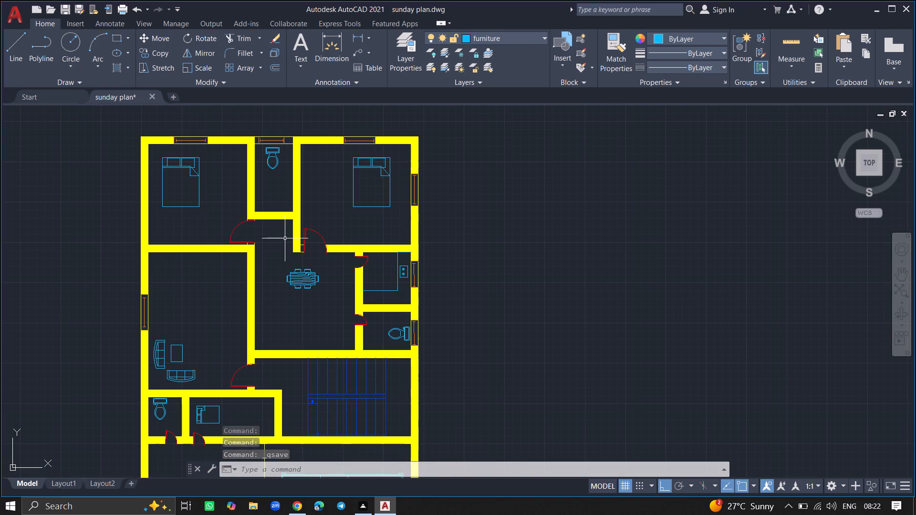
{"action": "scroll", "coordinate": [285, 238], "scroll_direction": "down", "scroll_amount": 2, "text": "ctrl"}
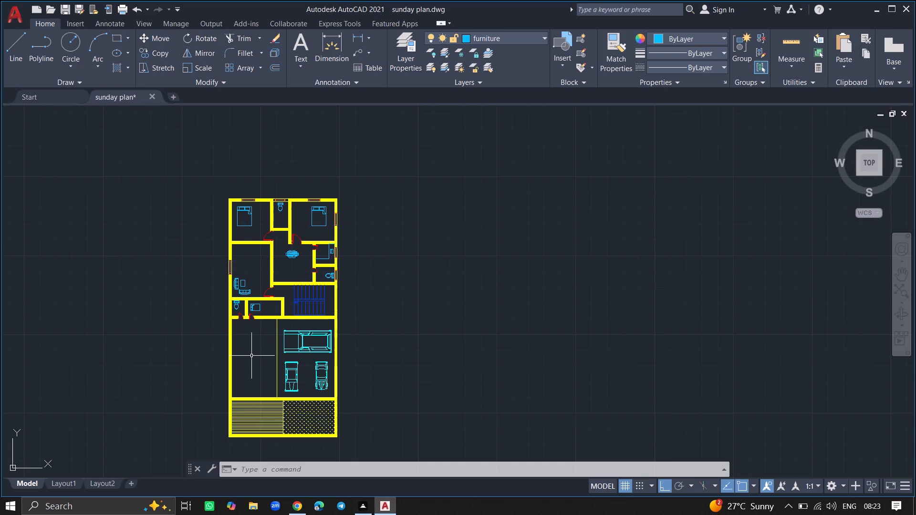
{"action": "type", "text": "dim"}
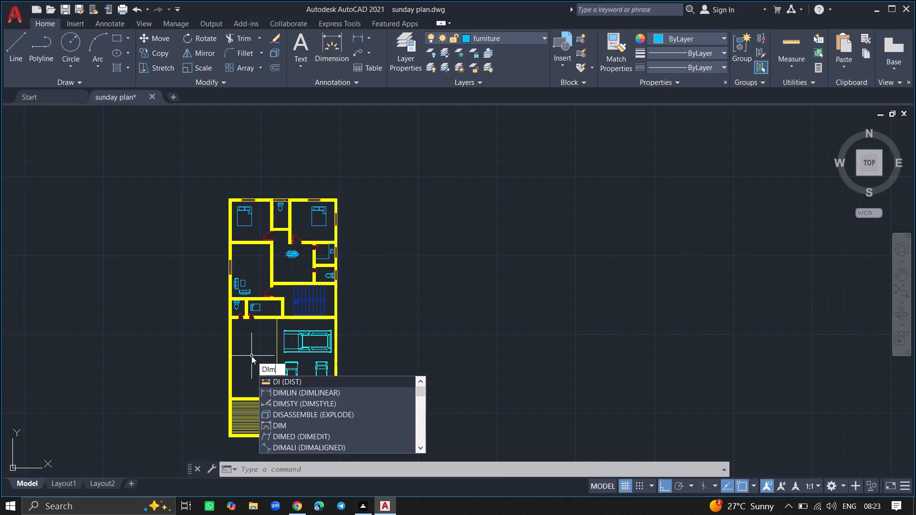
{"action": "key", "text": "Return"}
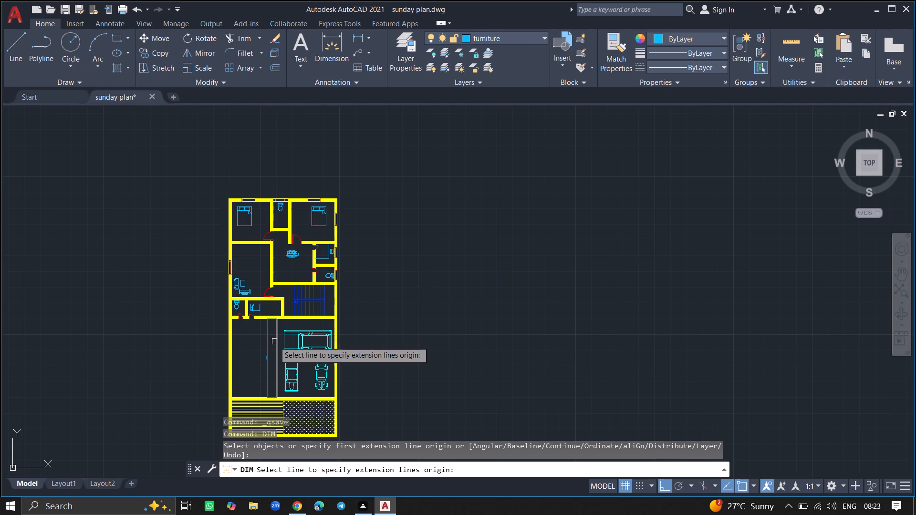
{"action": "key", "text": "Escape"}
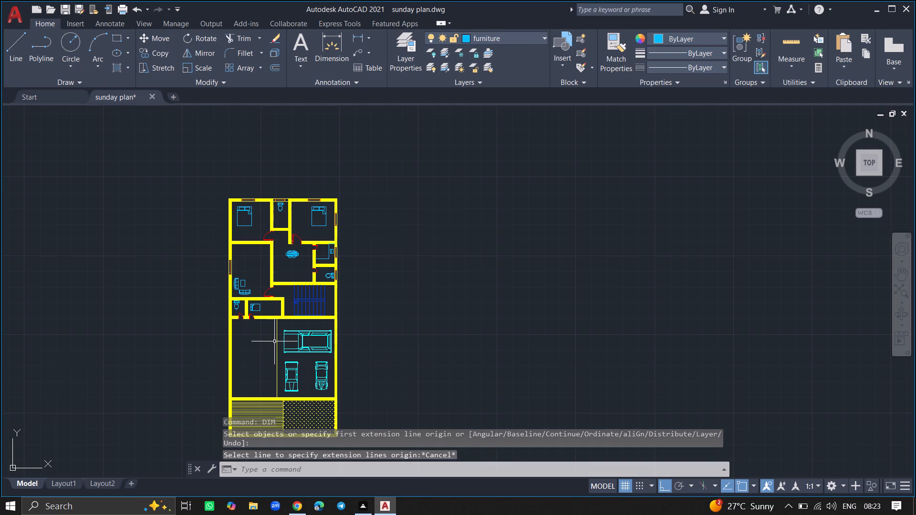
Delete the vertical line dividing the parking area between its north and south walls.
{"action": "left_click", "coordinate": [277, 345]}
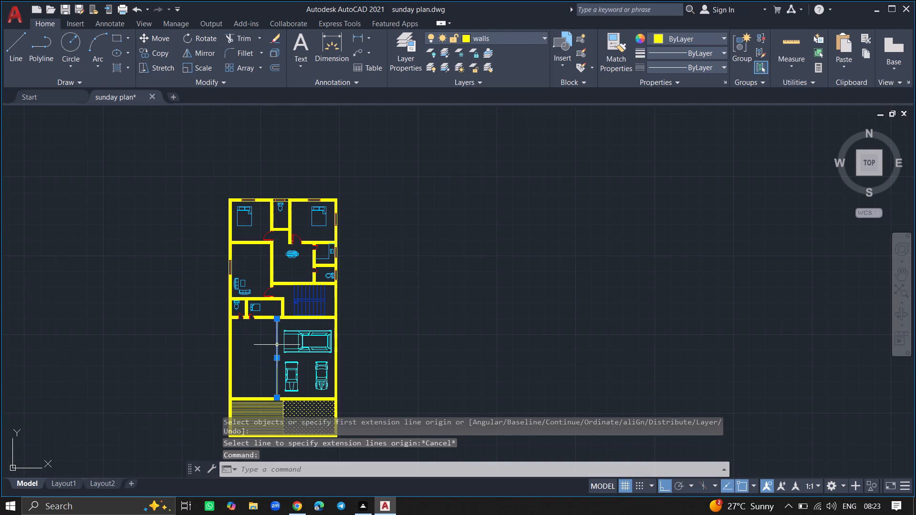
{"action": "key", "text": "Delete"}
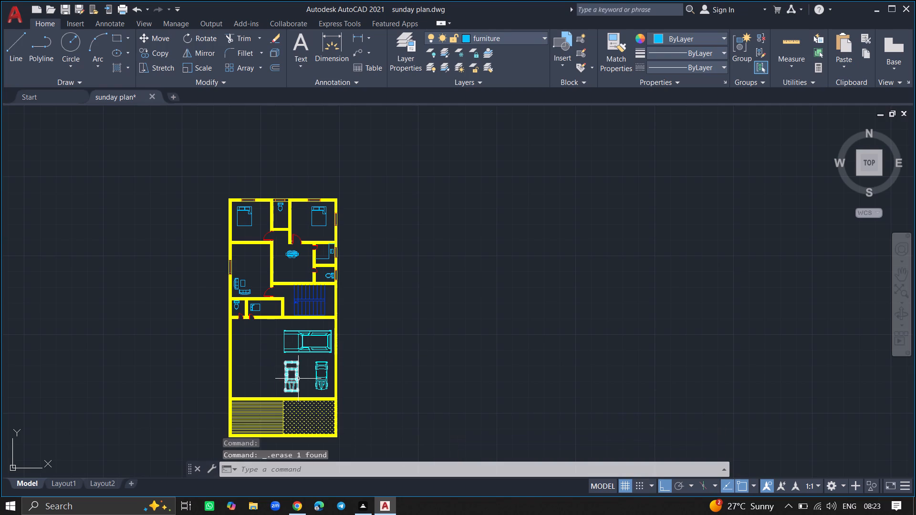
Move the western of the two small cars straight west, close to the parking area's west wall.
{"action": "left_click", "coordinate": [296, 378]}
{"action": "type", "text": "move"}
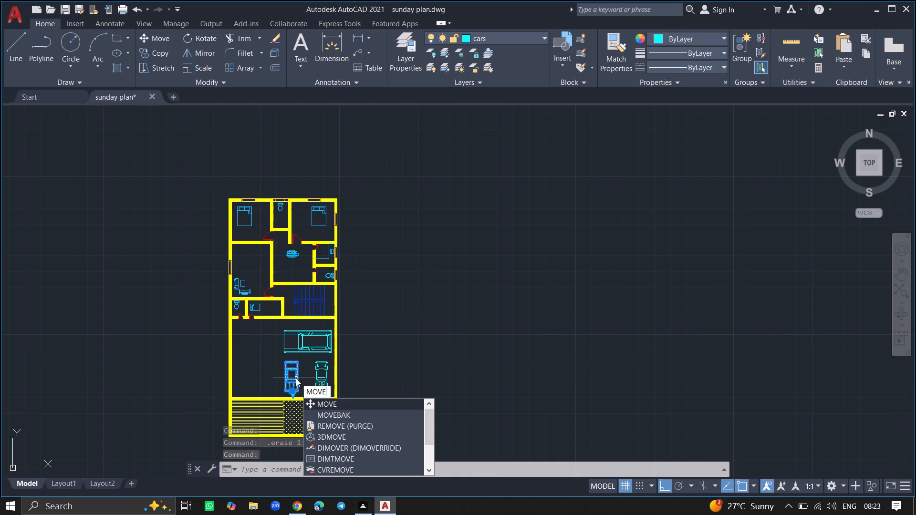
{"action": "key", "text": "Return"}
{"action": "left_click", "coordinate": [296, 378]}
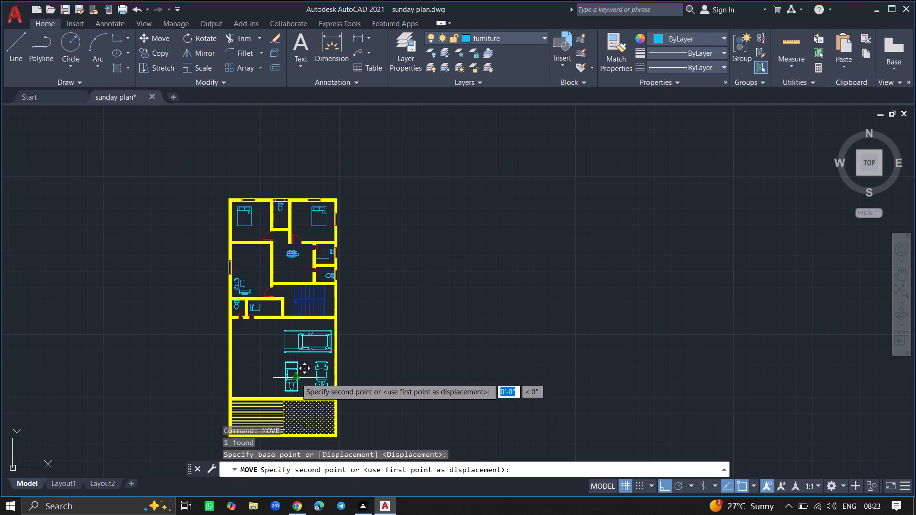
{"action": "left_click", "coordinate": [250, 349]}
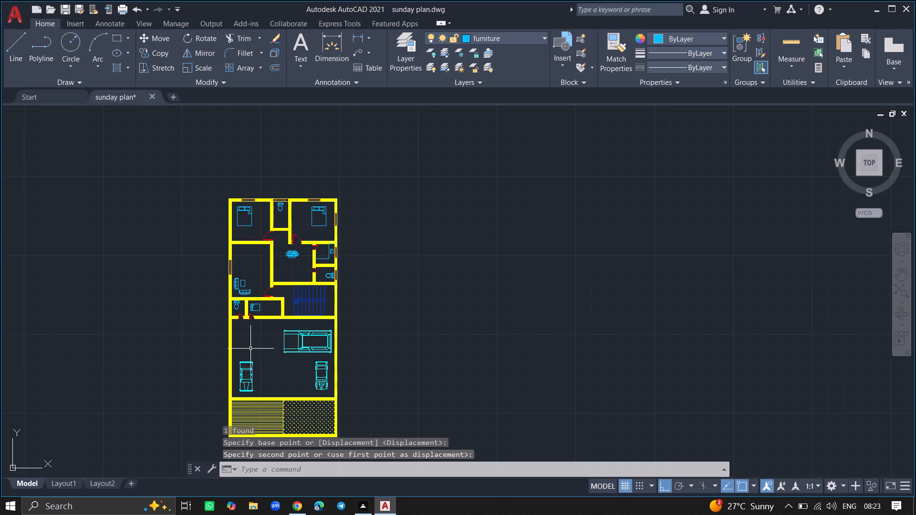
Scale up the car beside the west wall about its centreline to nearly the length of the large northeastern car.
{"action": "scroll", "coordinate": [244, 388], "scroll_direction": "up", "scroll_amount": 3, "text": "ctrl"}
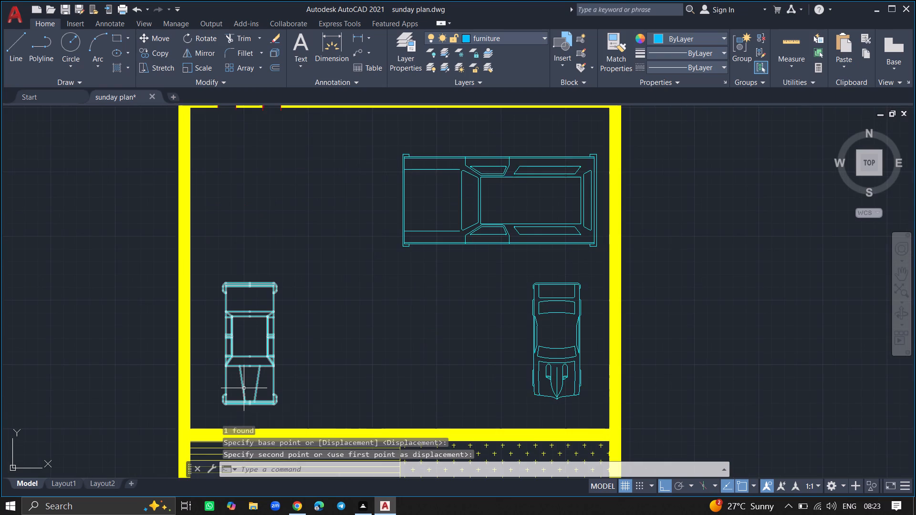
{"action": "left_click", "coordinate": [247, 366]}
{"action": "type", "text": "sc"}
{"action": "key", "text": "Return"}
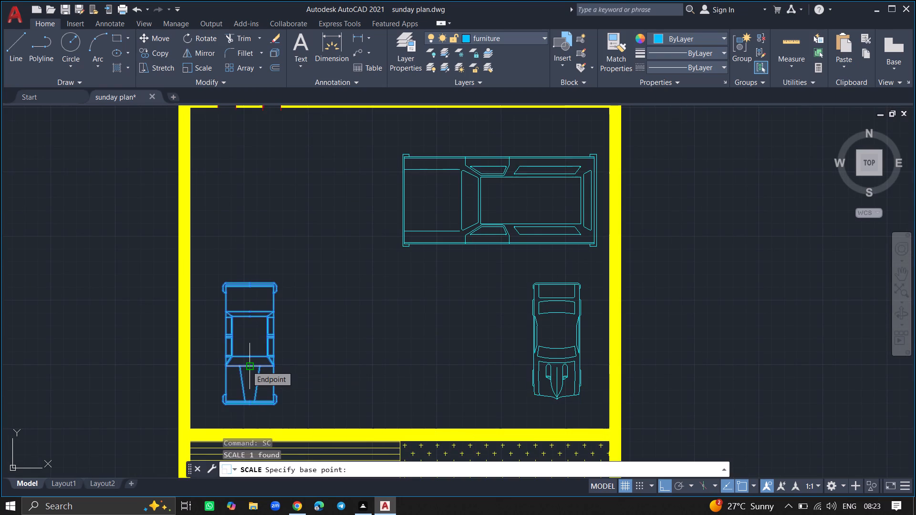
{"action": "left_click", "coordinate": [247, 366]}
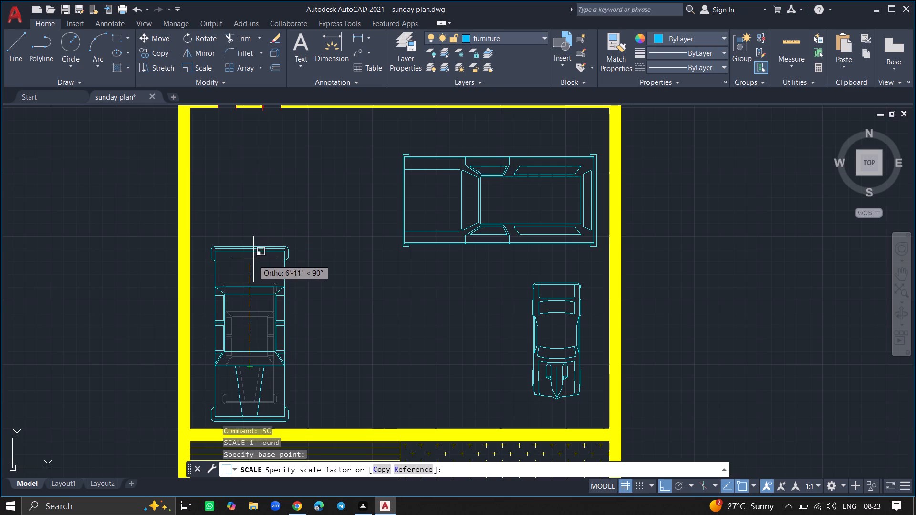
{"action": "left_click", "coordinate": [253, 259]}
Move the enlarged western car about 4'-6" north, clear of the parking area's south wall.
{"action": "left_click", "coordinate": [255, 296]}
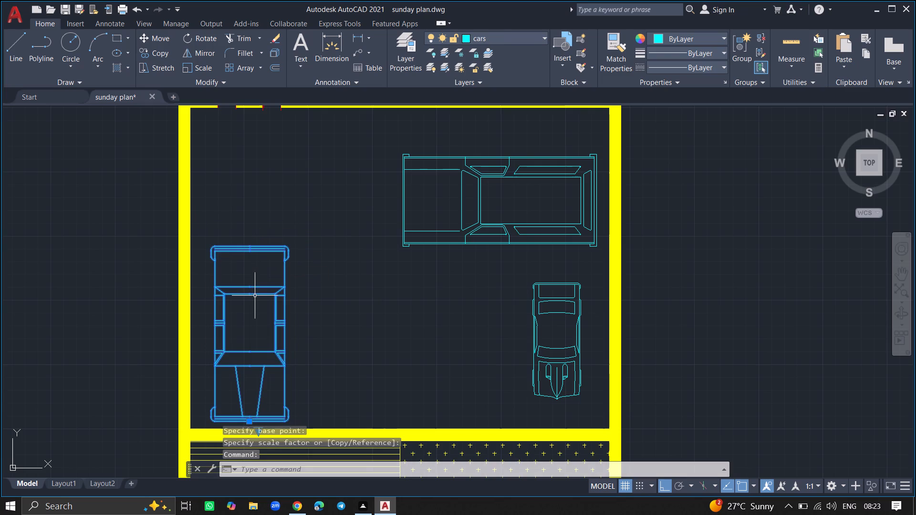
{"action": "type", "text": "move"}
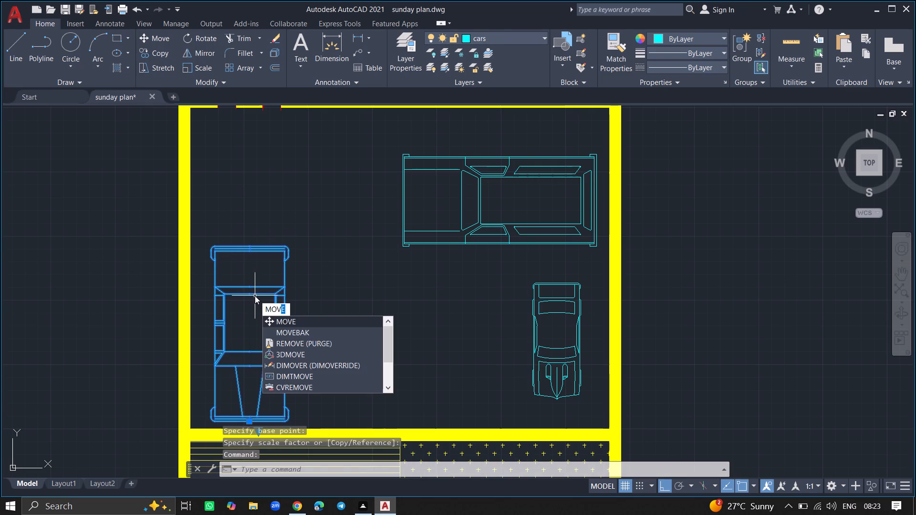
{"action": "key", "text": "Return"}
{"action": "left_click", "coordinate": [255, 296]}
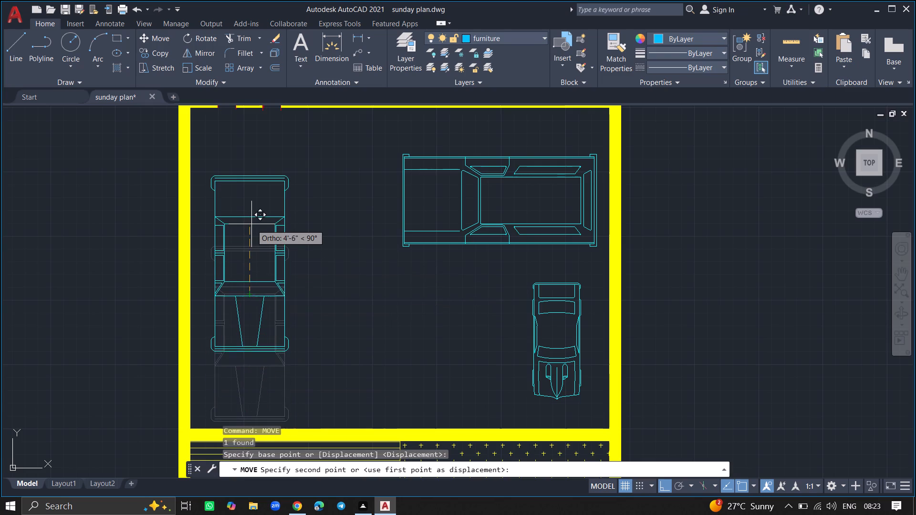
{"action": "left_click", "coordinate": [251, 223]}
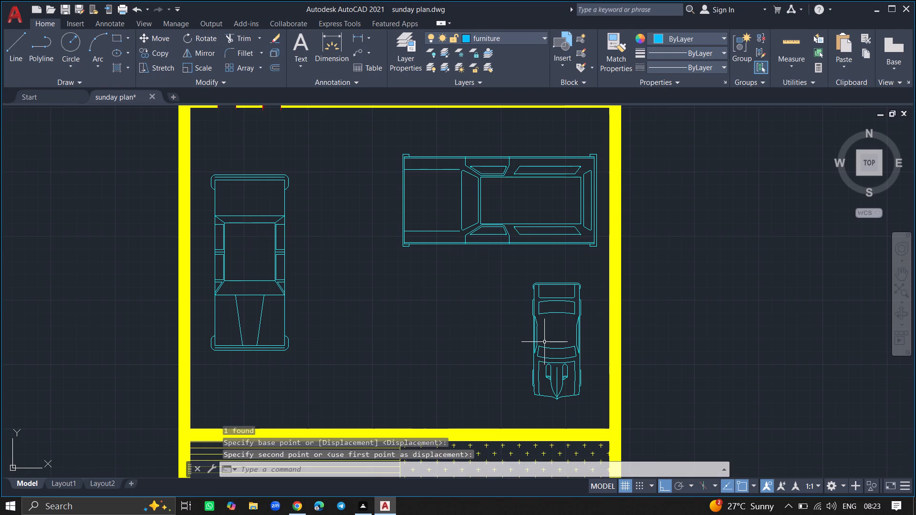
Rotate the small southeastern car 90° clockwise about its northwest corner so its front faces west.
{"action": "left_click", "coordinate": [538, 288]}
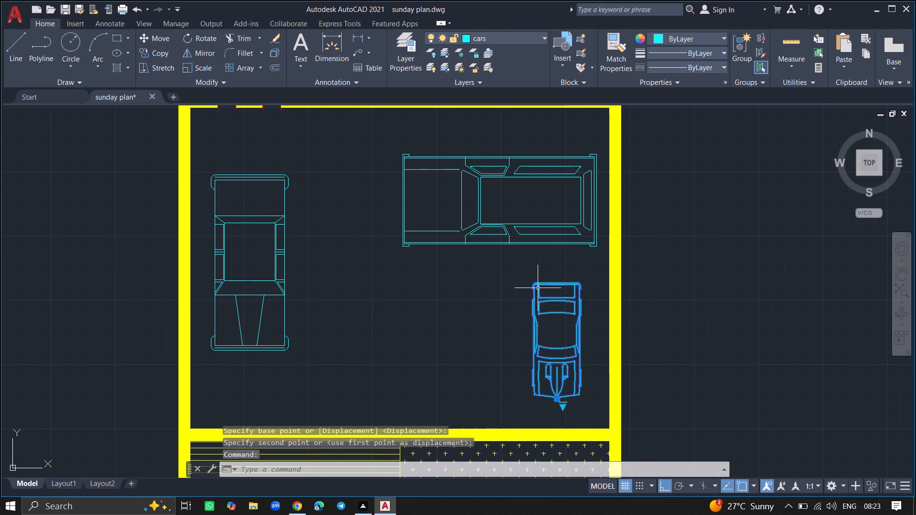
{"action": "type", "text": "ro"}
{"action": "key", "text": "Return"}
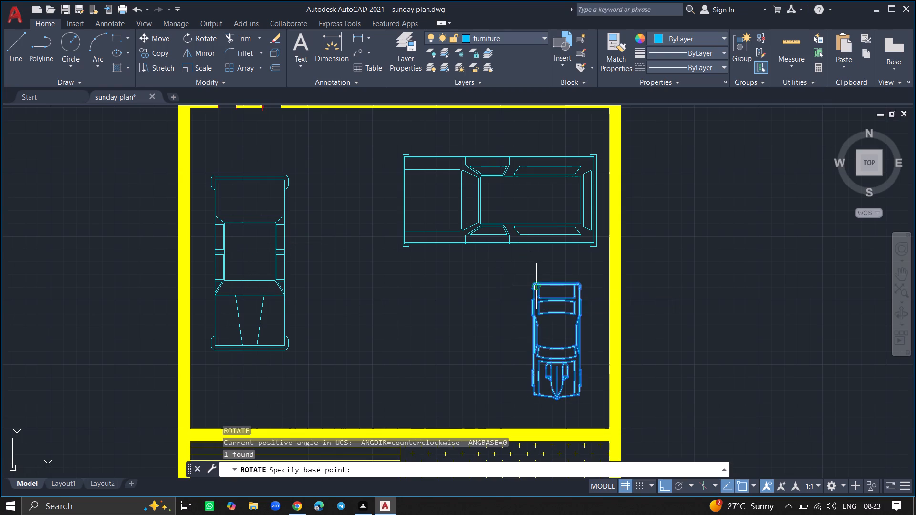
{"action": "left_click", "coordinate": [538, 288]}
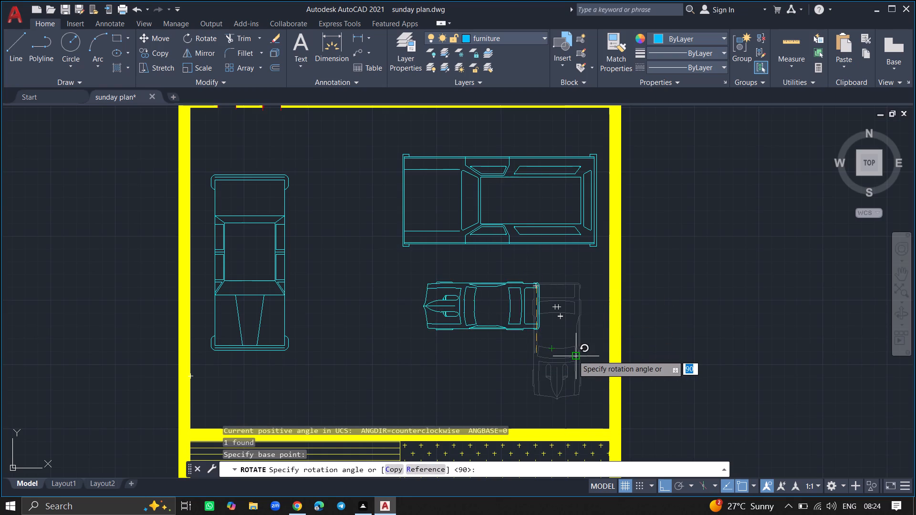
{"action": "left_click", "coordinate": [500, 372]}
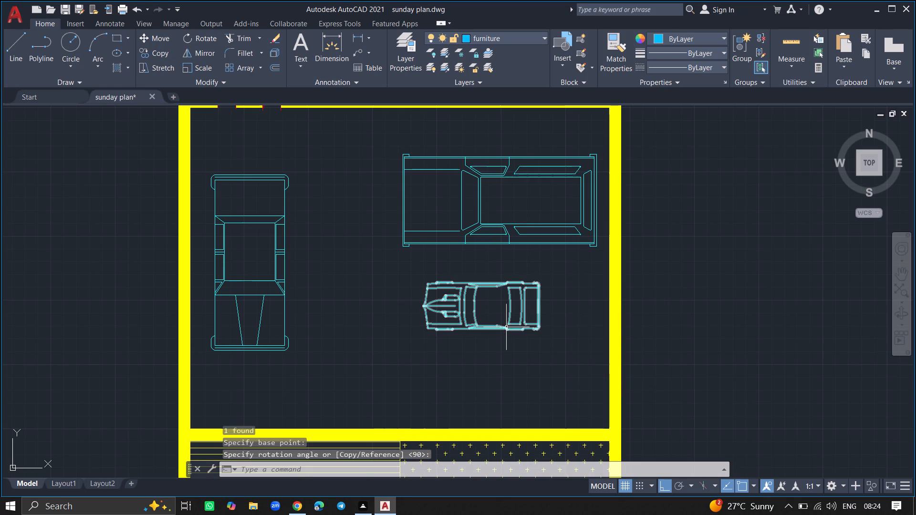
Scale up the rotated southeastern car from its south edge to nearly the length of the large car north of it.
{"action": "left_click", "coordinate": [506, 327]}
{"action": "type", "text": "sc"}
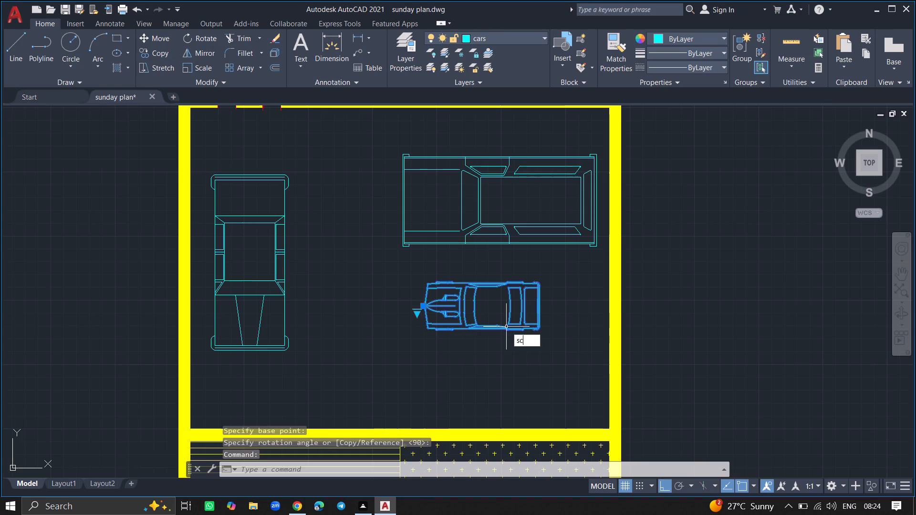
{"action": "key", "text": "Return"}
{"action": "left_click", "coordinate": [506, 327]}
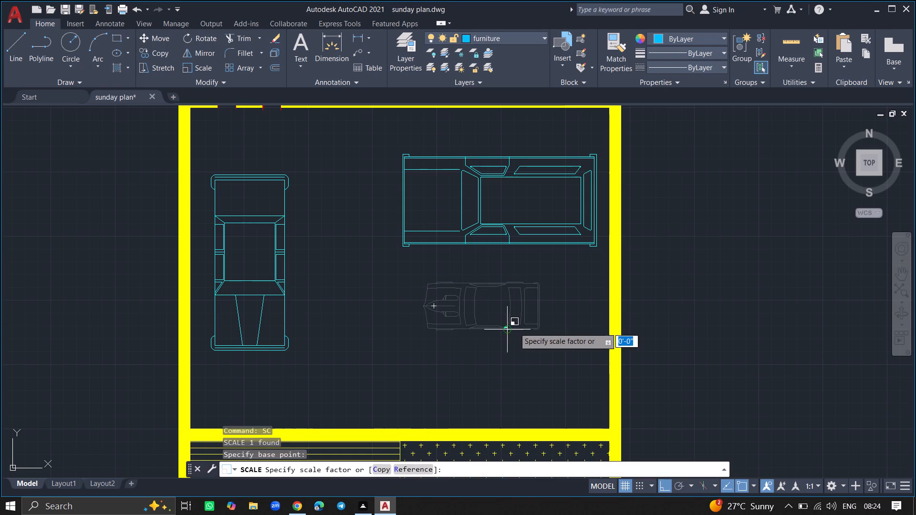
{"action": "left_click", "coordinate": [622, 356]}
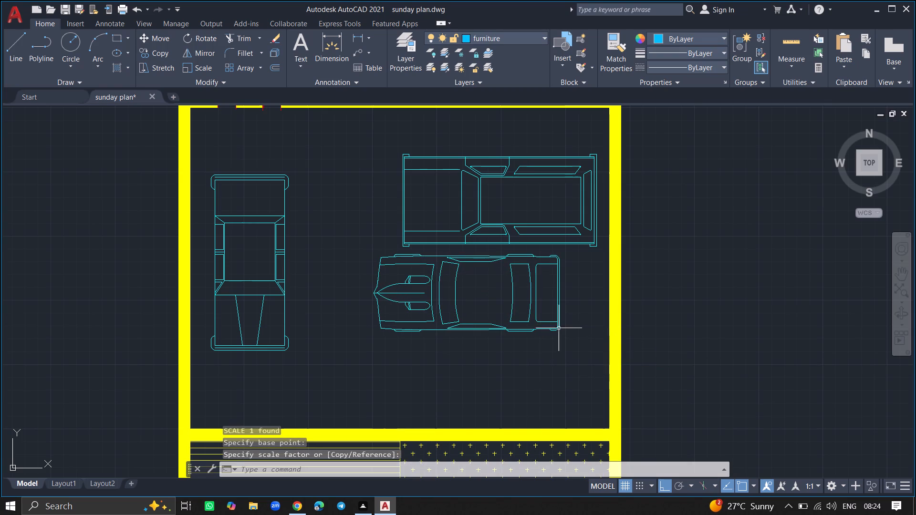
Move the southeastern car straight south by about 4 feet, leaving a wide gap below the large northeastern car.
{"action": "left_click", "coordinate": [558, 327]}
{"action": "type", "text": "mo"}
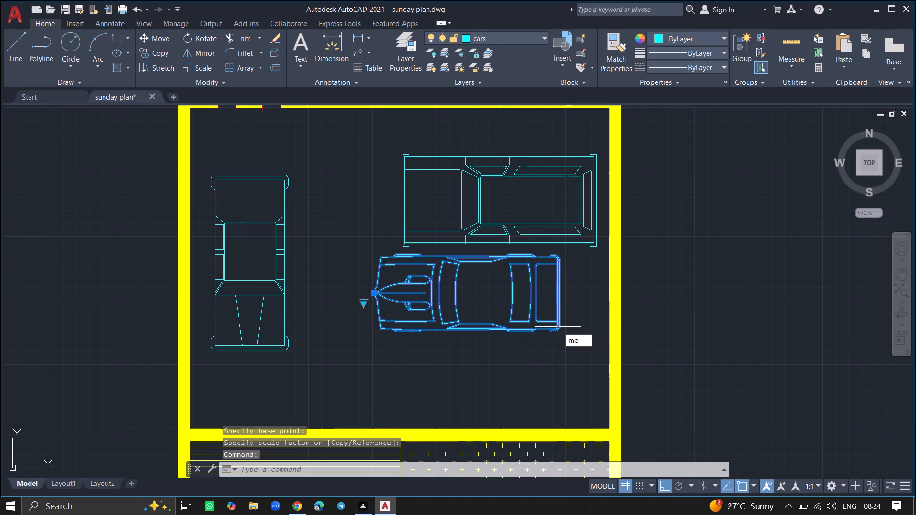
{"action": "type", "text": "ve"}
{"action": "key", "text": "Return"}
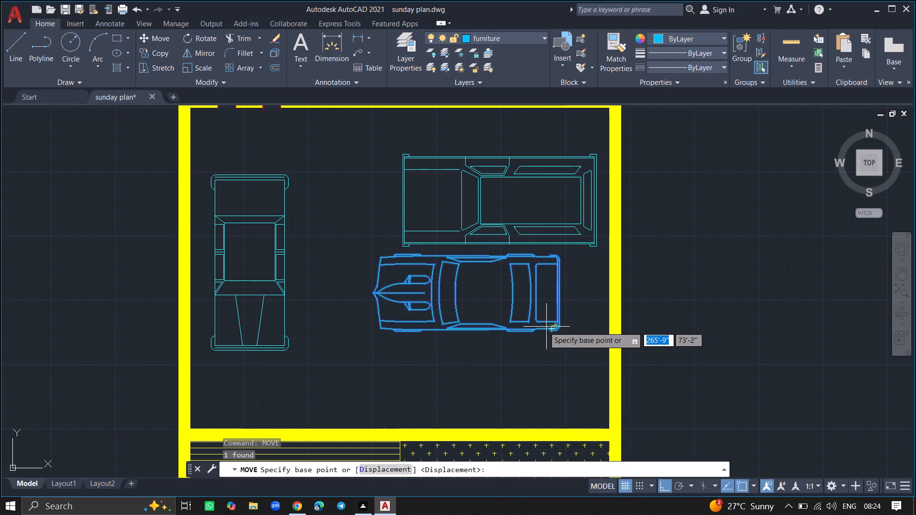
{"action": "left_click", "coordinate": [542, 326]}
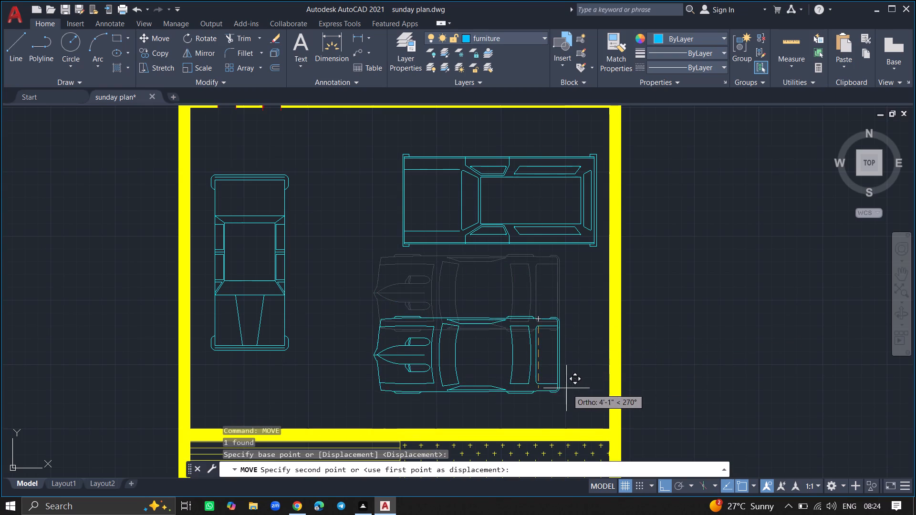
{"action": "left_click", "coordinate": [571, 392]}
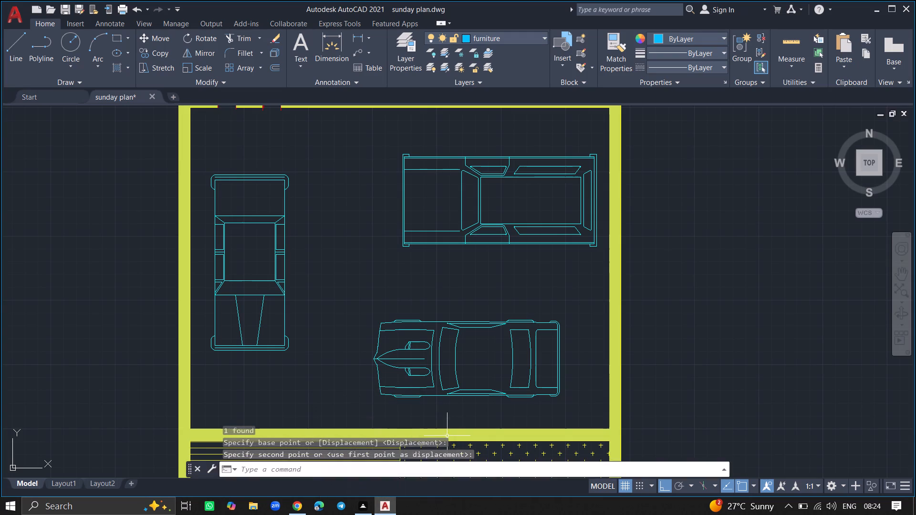
Draw a sink rectangle about 11" wide by 9" deep on the southern kitchen counter, near its west end.
{"action": "scroll", "coordinate": [447, 385], "scroll_direction": "down", "scroll_amount": 2, "text": "ctrl"}
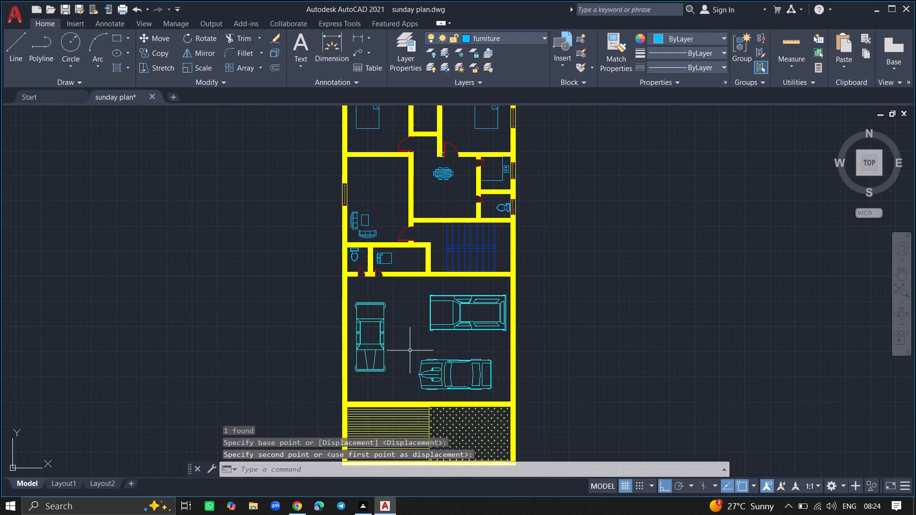
{"action": "scroll", "coordinate": [410, 350], "scroll_direction": "down", "scroll_amount": 1, "text": "ctrl"}
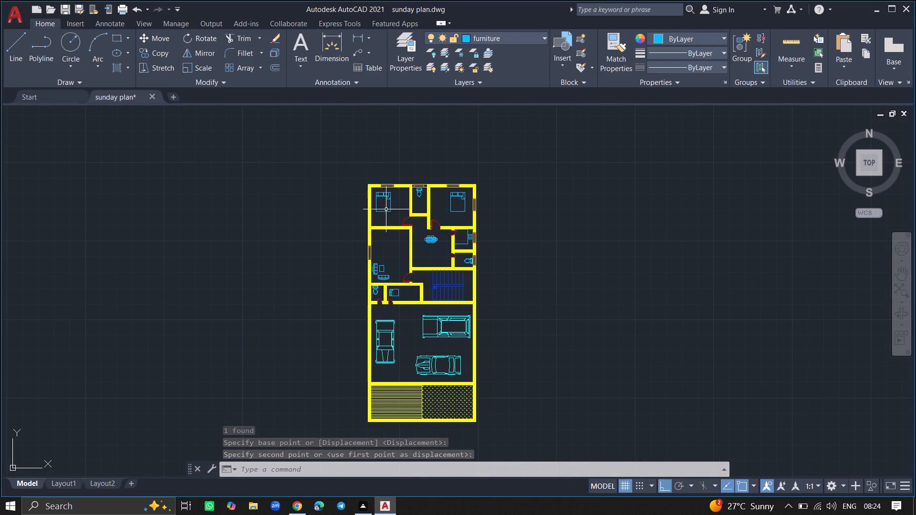
{"action": "scroll", "coordinate": [396, 196], "scroll_direction": "up", "scroll_amount": 1, "text": "ctrl"}
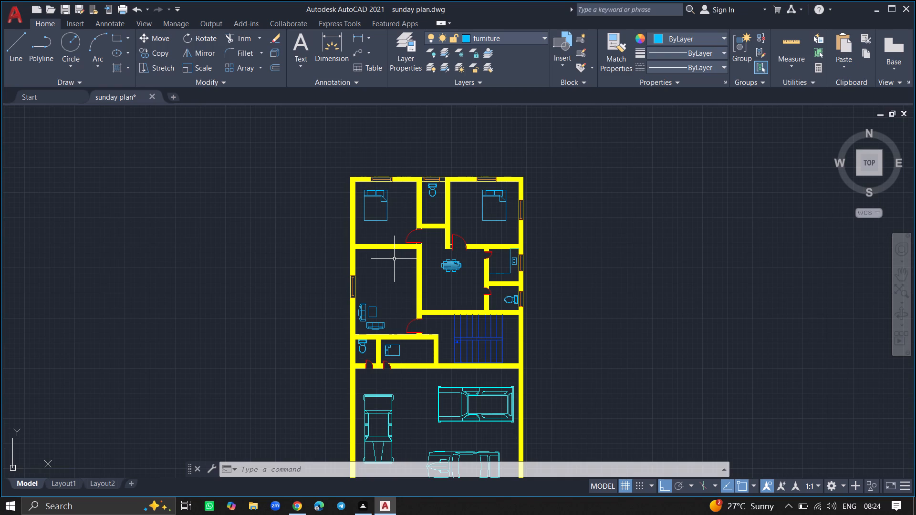
{"action": "scroll", "coordinate": [494, 274], "scroll_direction": "up", "scroll_amount": 3, "text": "ctrl"}
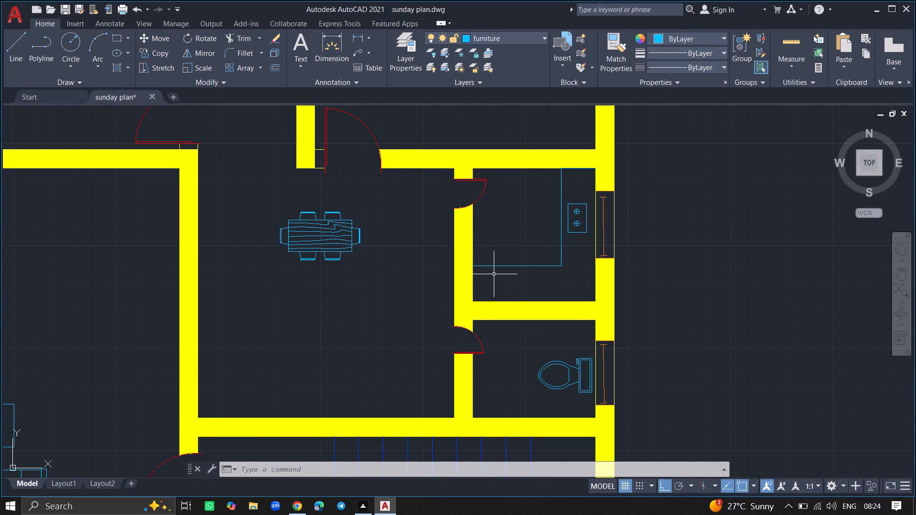
{"action": "scroll", "coordinate": [521, 288], "scroll_direction": "up", "scroll_amount": 2, "text": "ctrl"}
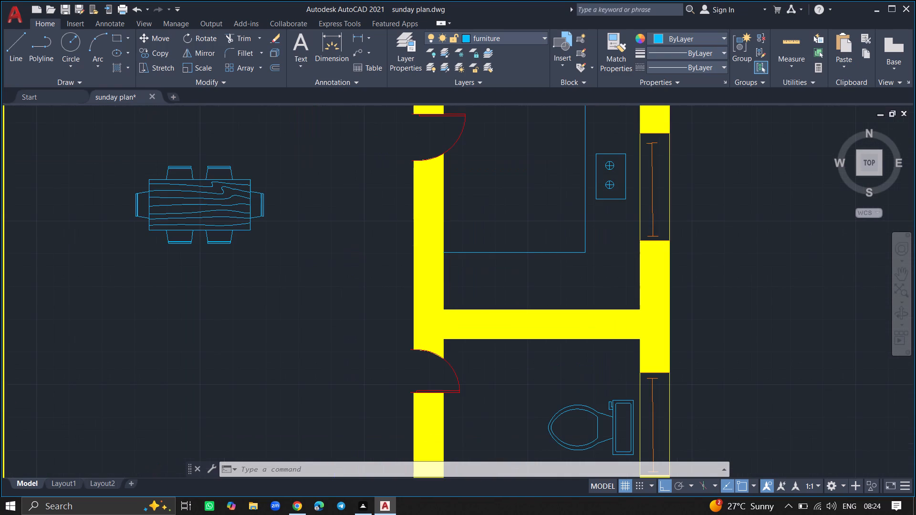
{"action": "type", "text": "rec"}
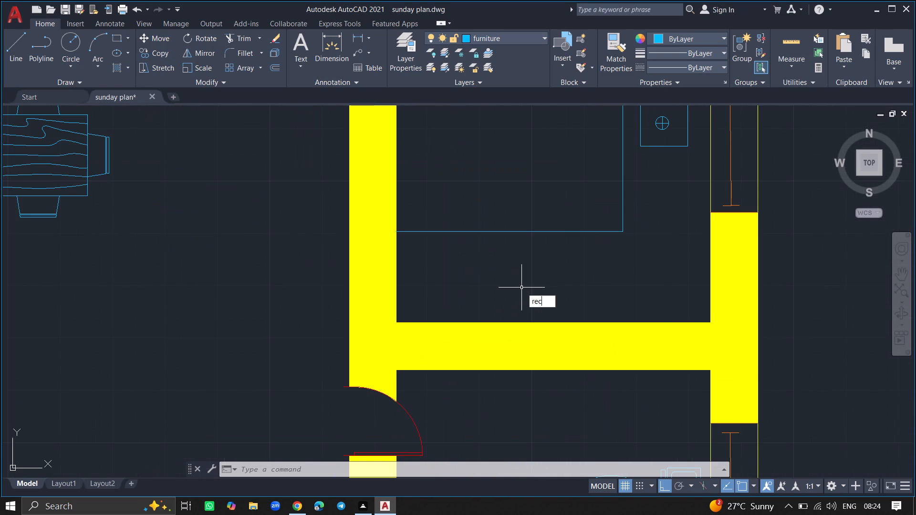
{"action": "key", "text": "Return"}
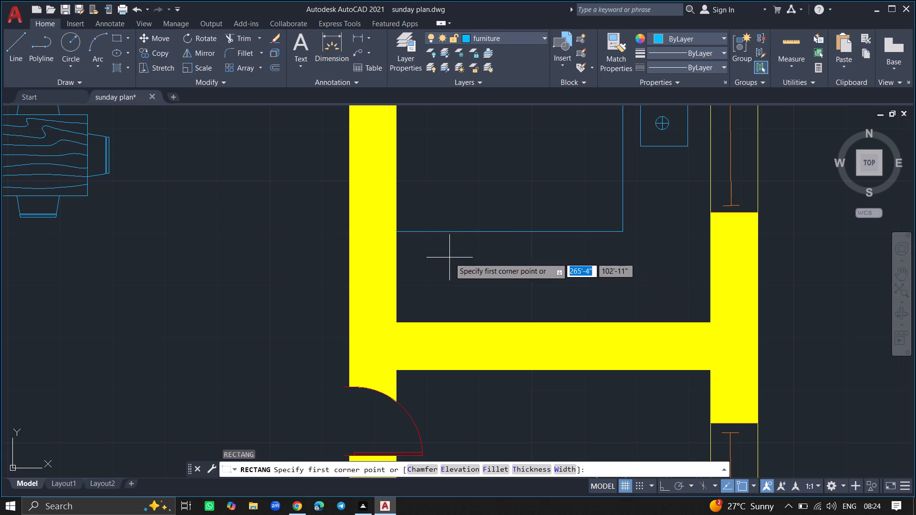
{"action": "left_click", "coordinate": [449, 257]}
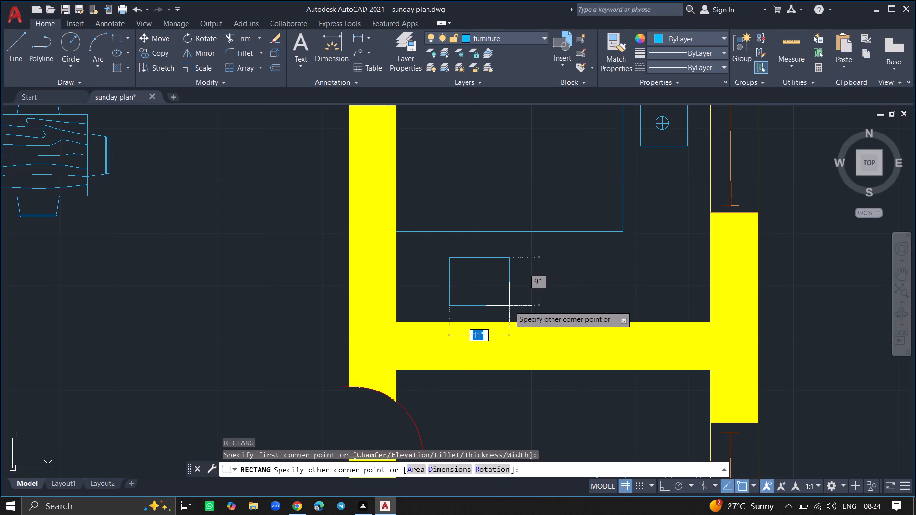
{"action": "left_click", "coordinate": [513, 307]}
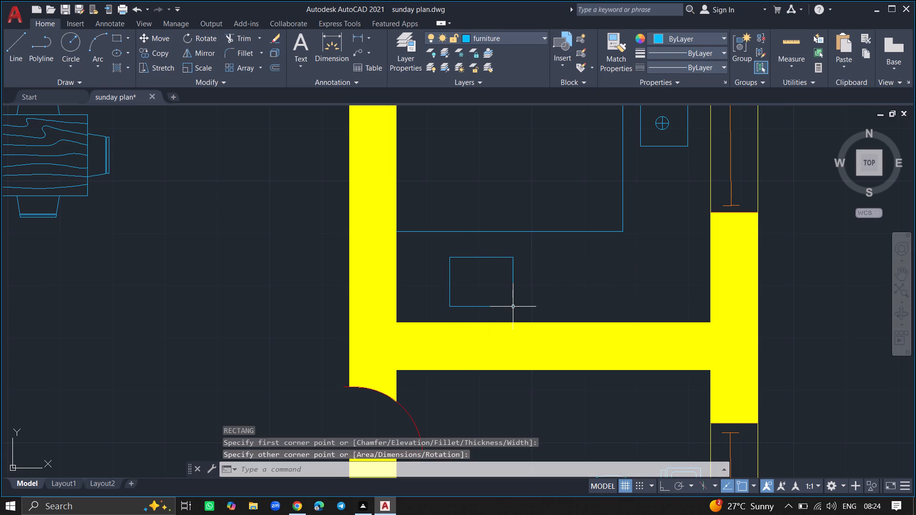
Divide the sink rectangle into two halves with a vertical line between the midpoints of its south and north edges.
{"action": "scroll", "coordinate": [513, 307], "scroll_direction": "up", "scroll_amount": 2, "text": "ctrl"}
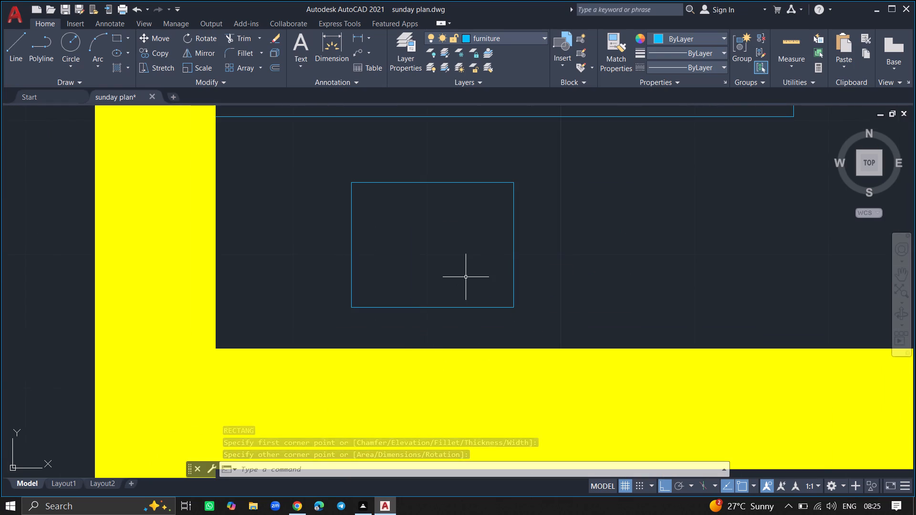
{"action": "key", "text": "l"}
{"action": "key", "text": "Return"}
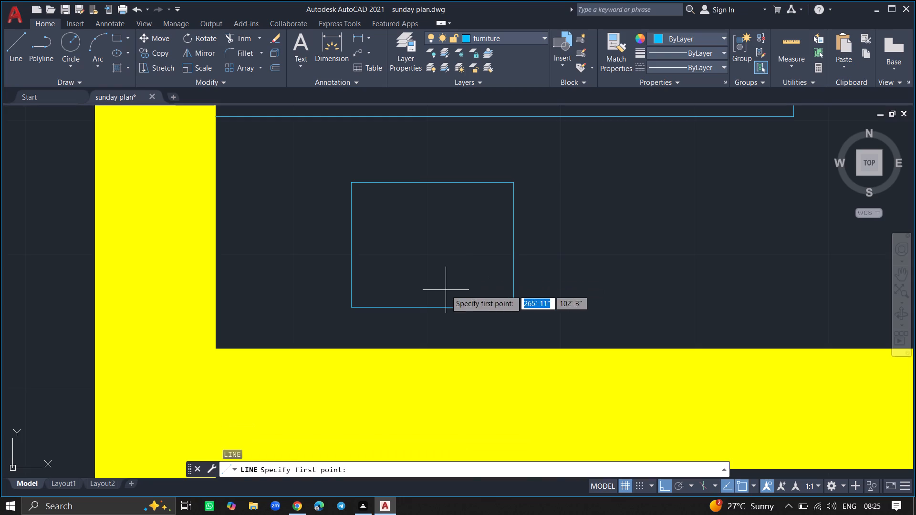
{"action": "left_click_drag", "start_coordinate": [432, 309], "coordinate": [431, 210]}
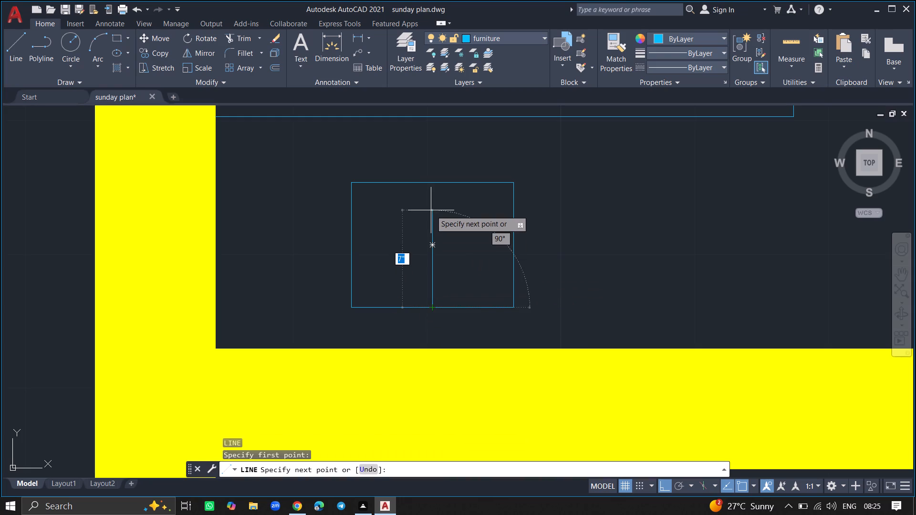
{"action": "left_click", "coordinate": [430, 180]}
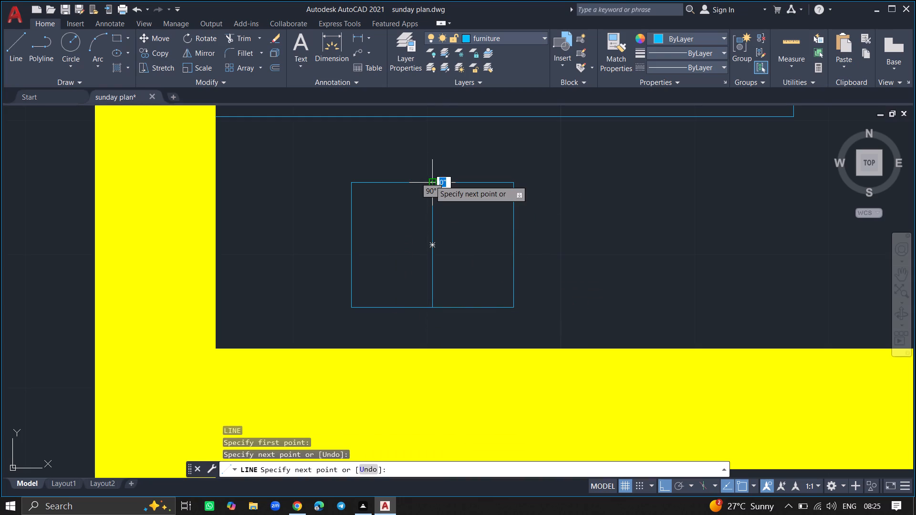
{"action": "key", "text": "Return"}
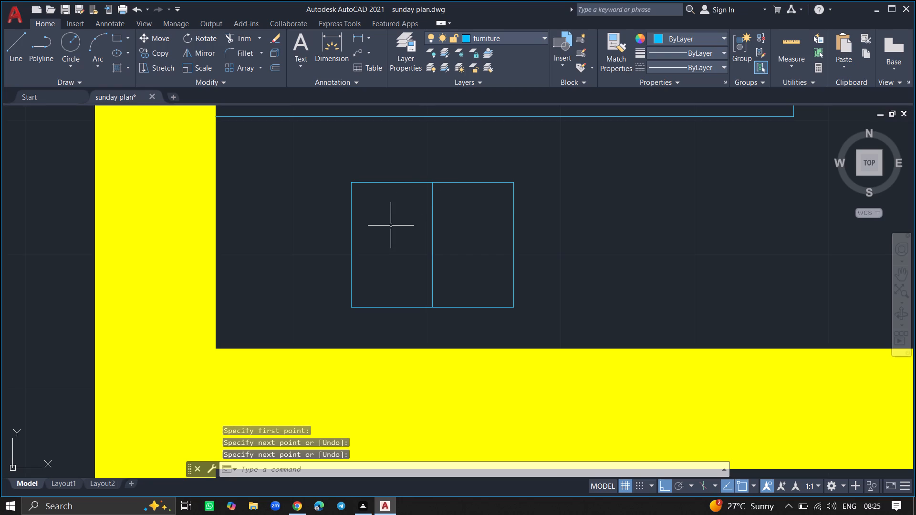
Draw a drain in the sink's west half as two concentric circles, the outer about 1" in radius and the inner roughly a third of that.
{"action": "key", "text": "c"}
{"action": "key", "text": "Return"}
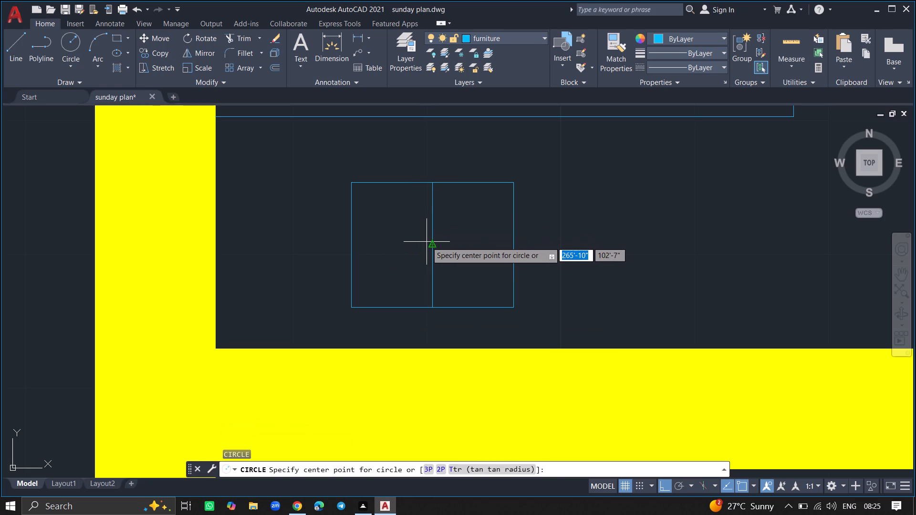
{"action": "left_click", "coordinate": [389, 246]}
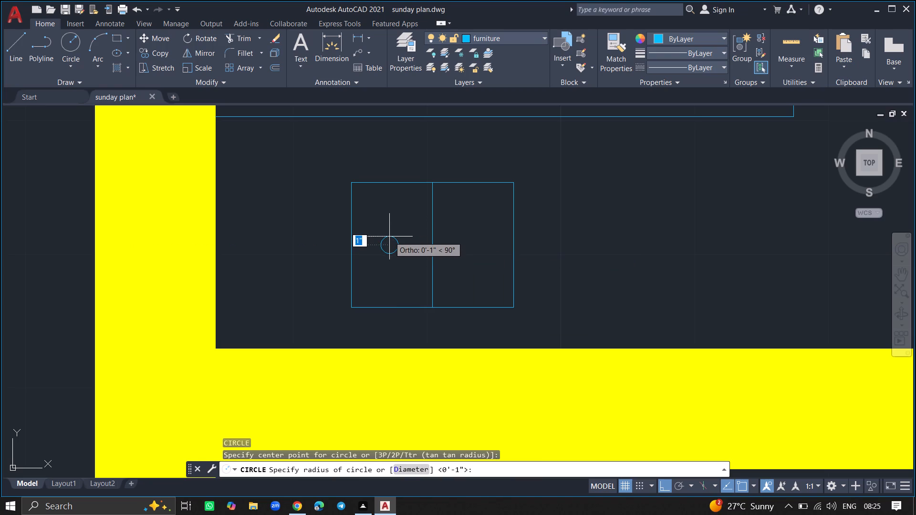
{"action": "left_click", "coordinate": [389, 237]}
{"action": "scroll", "coordinate": [389, 250], "scroll_direction": "up", "scroll_amount": 3, "text": "ctrl"}
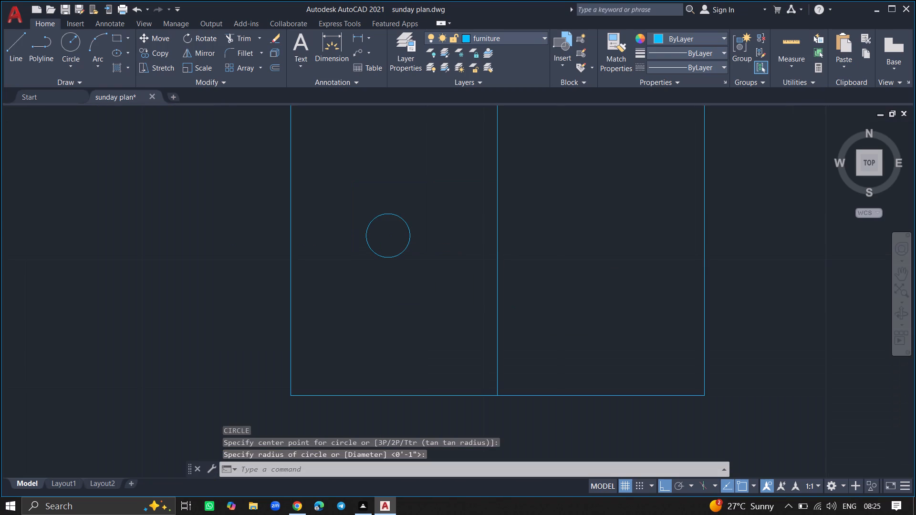
{"action": "key", "text": "c"}
{"action": "key", "text": "Return"}
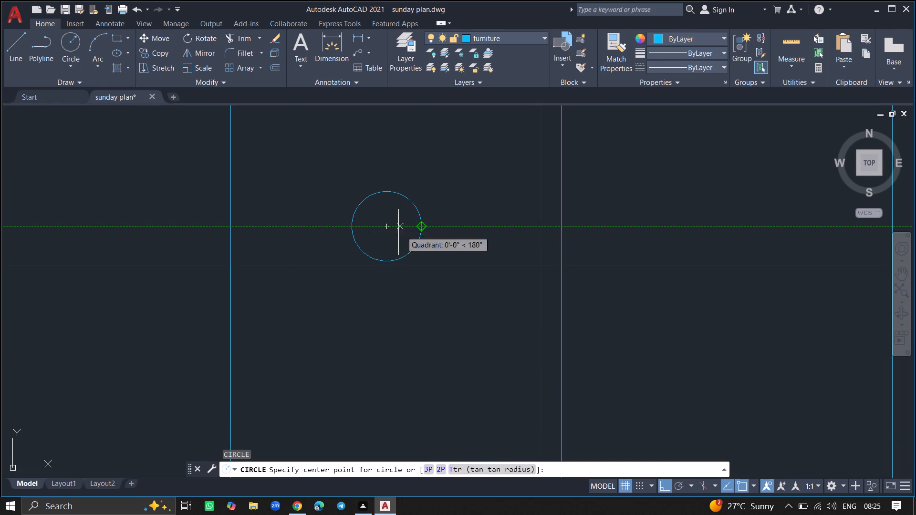
{"action": "left_click", "coordinate": [385, 226]}
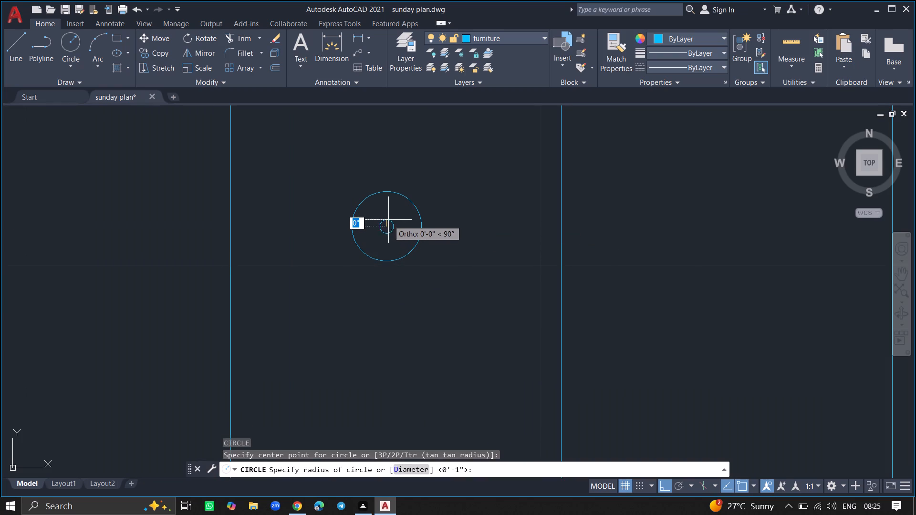
{"action": "left_click", "coordinate": [388, 214]}
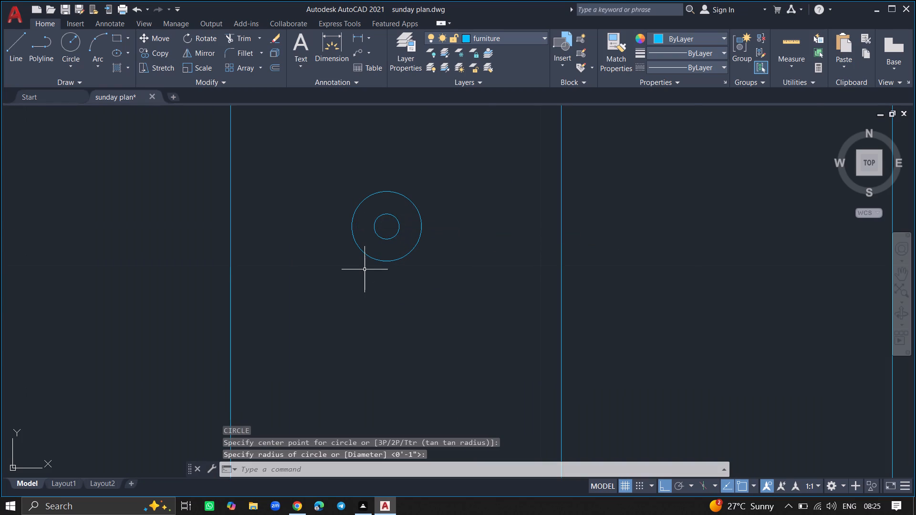
Draw a line along the north edge of the sink's east half, from the dividing line to the northeast corner.
{"action": "scroll", "coordinate": [364, 269], "scroll_direction": "down", "scroll_amount": 1, "text": "ctrl"}
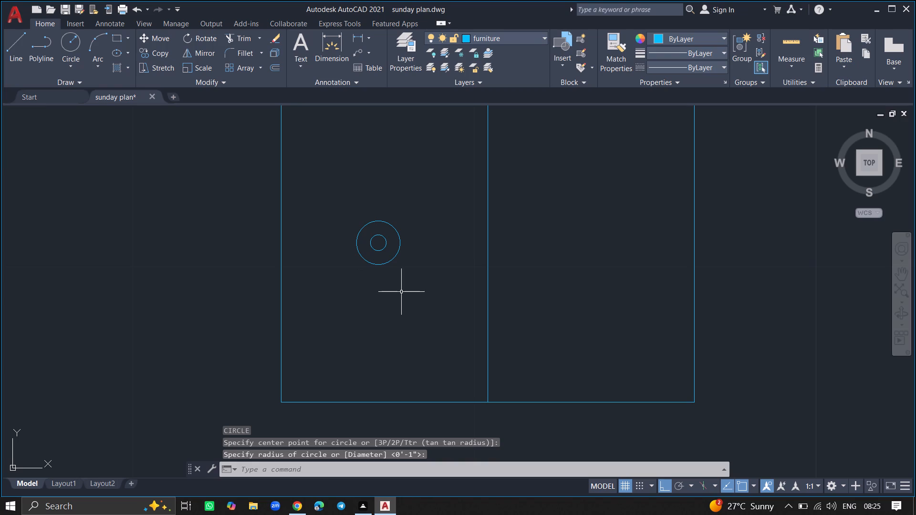
{"action": "scroll", "coordinate": [416, 299], "scroll_direction": "down", "scroll_amount": 2, "text": "ctrl"}
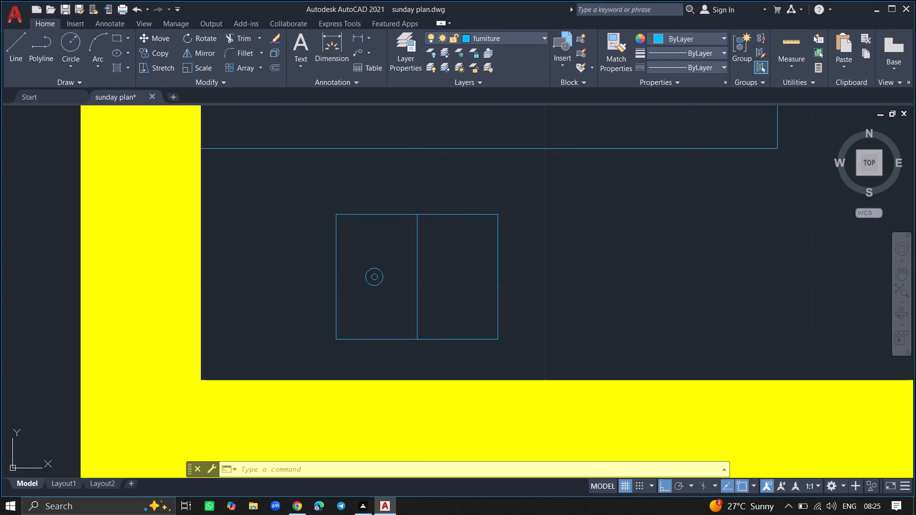
{"action": "key", "text": "l"}
{"action": "key", "text": "Return"}
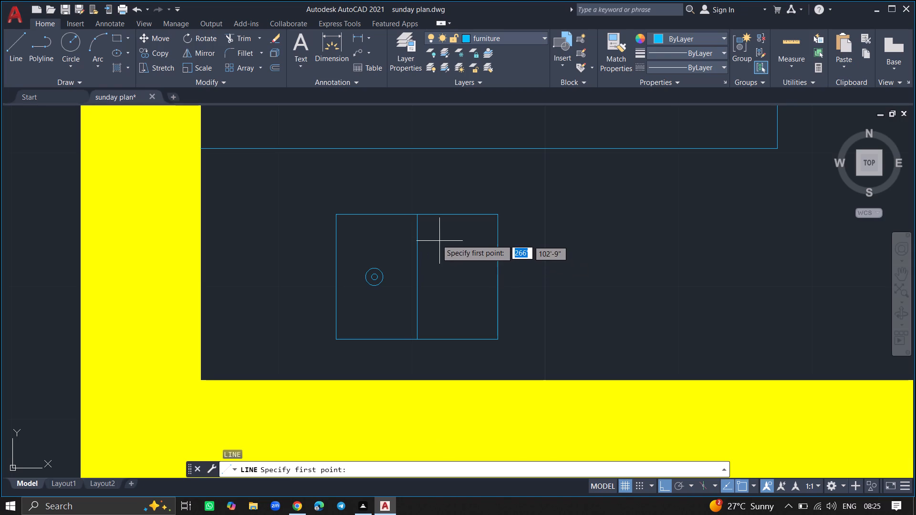
{"action": "left_click", "coordinate": [417, 216]}
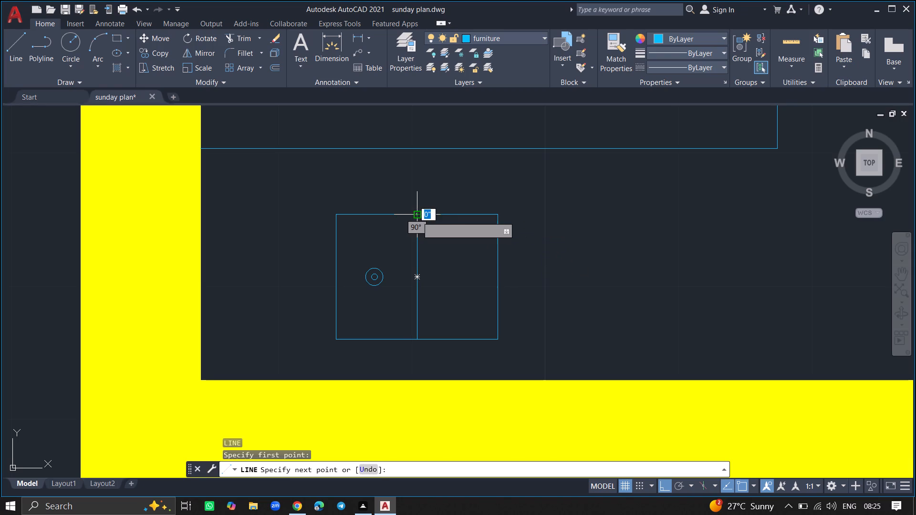
{"action": "left_click", "coordinate": [495, 214]}
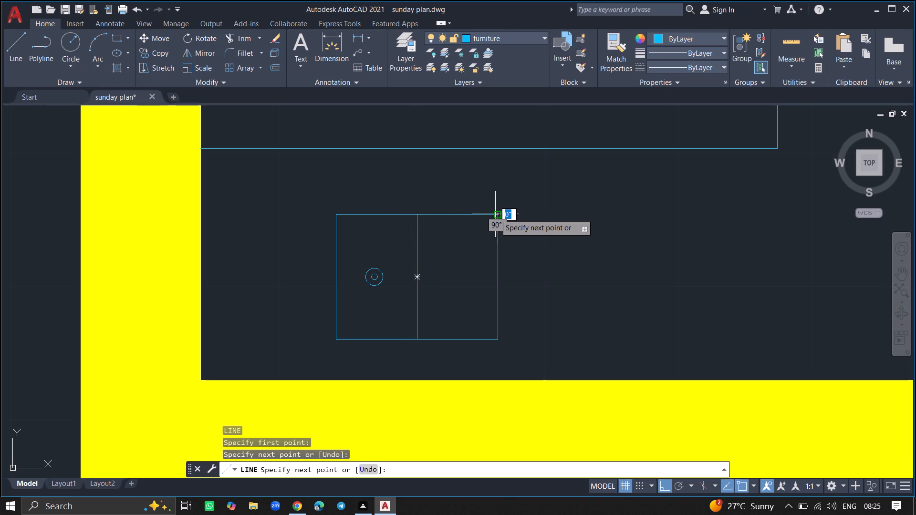
{"action": "key", "text": "Return"}
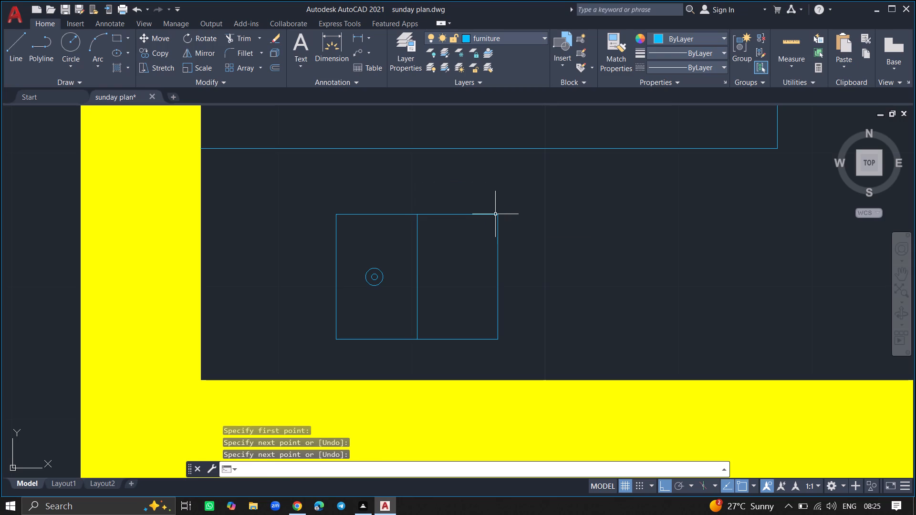
Copy the line on the north edge of the sink's east half as a fitted array of 20 items down to its south edge.
{"action": "left_click", "coordinate": [491, 214]}
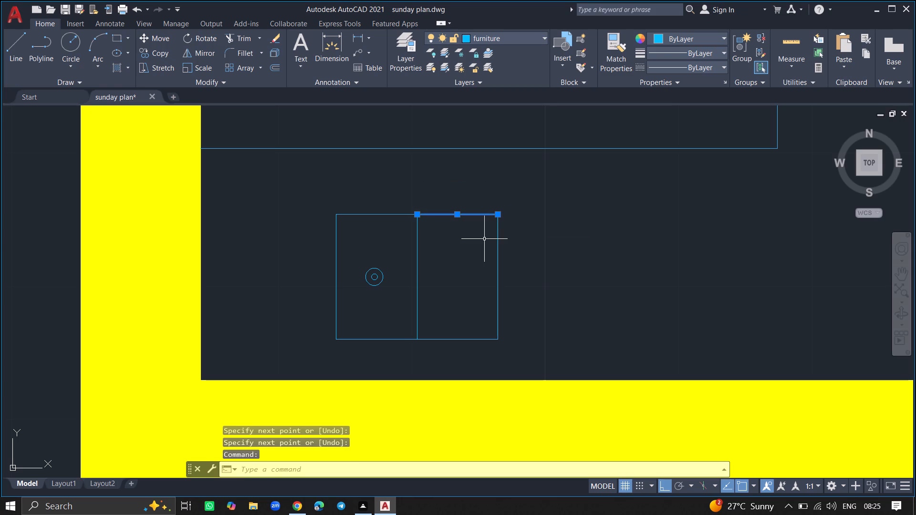
{"action": "key", "text": "c"}
{"action": "type", "text": "opy"}
{"action": "key", "text": "Return"}
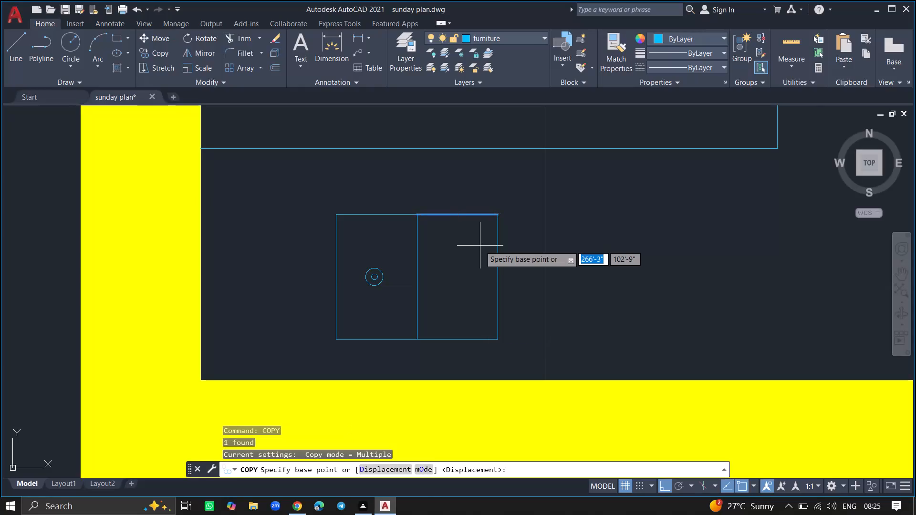
{"action": "left_click", "coordinate": [464, 213]}
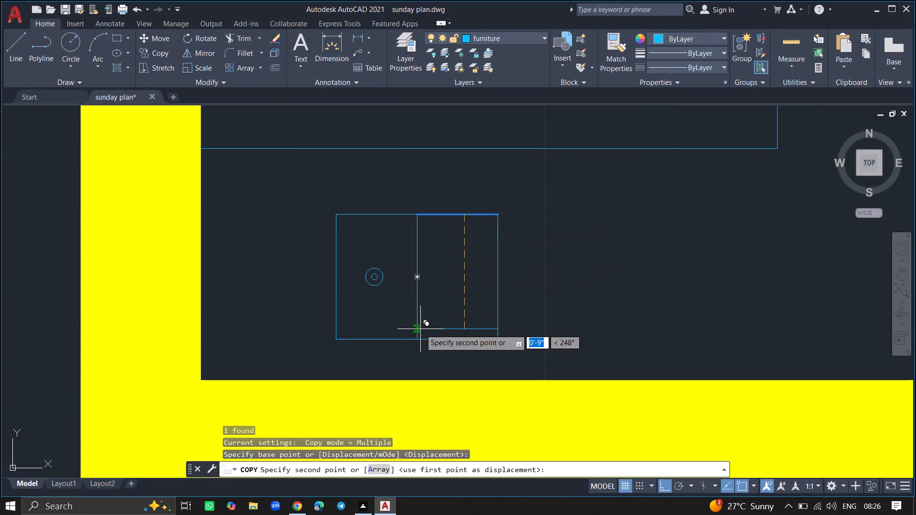
{"action": "left_click", "coordinate": [375, 466]}
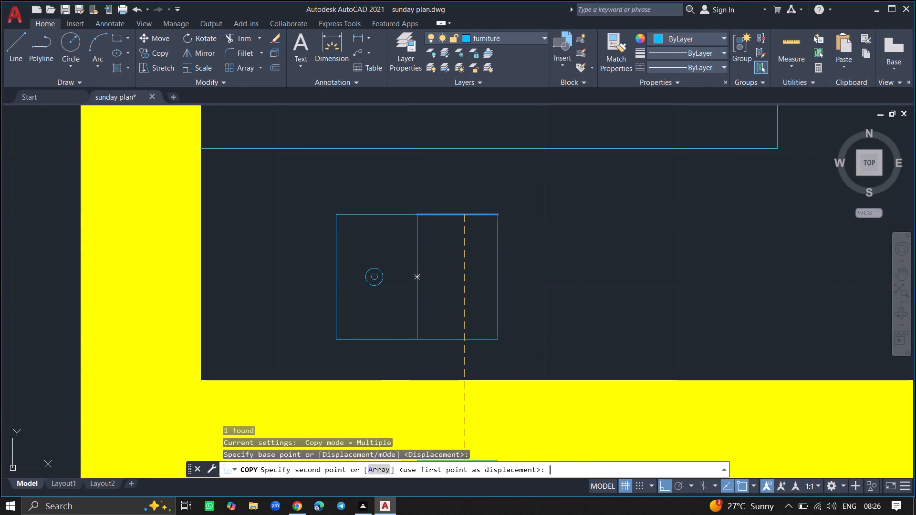
{"action": "type", "text": "20"}
{"action": "key", "text": "Return"}
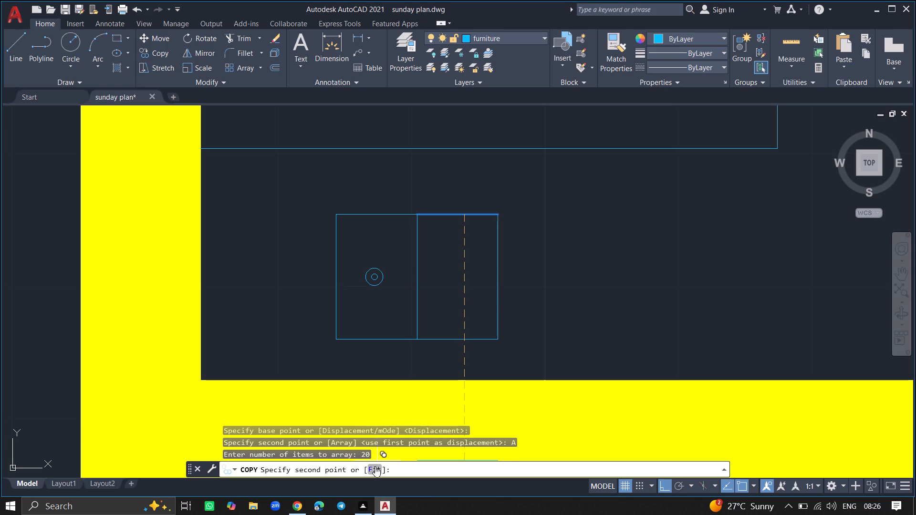
{"action": "left_click", "coordinate": [375, 466]}
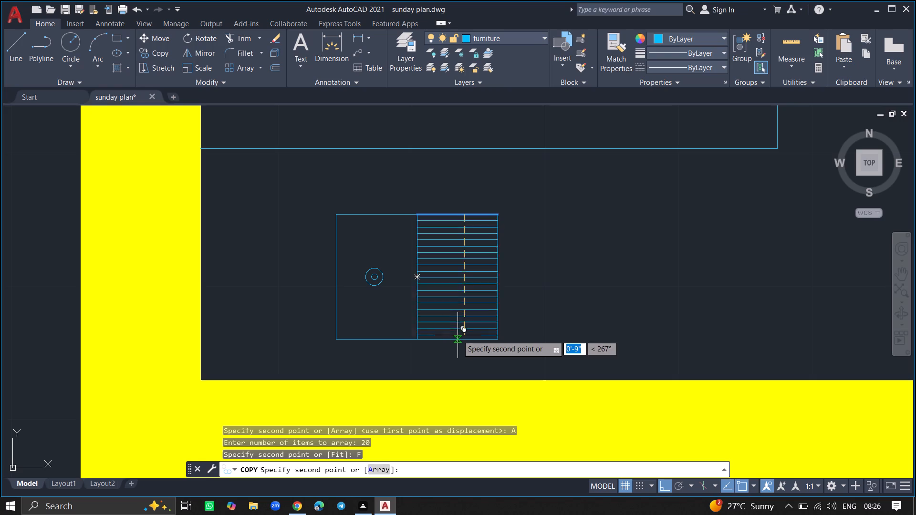
{"action": "left_click", "coordinate": [460, 335]}
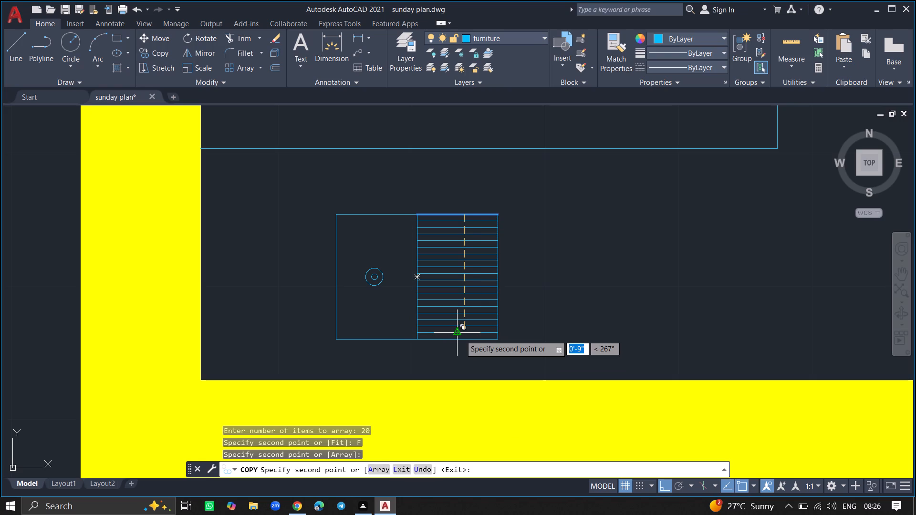
{"action": "key", "text": "Escape"}
Insert the Sink-single - 30 in top block from the DesignCenter sample drawing Kitchens.dwg into the plan.
{"action": "scroll", "coordinate": [460, 335], "scroll_direction": "down", "scroll_amount": 4, "text": "ctrl"}
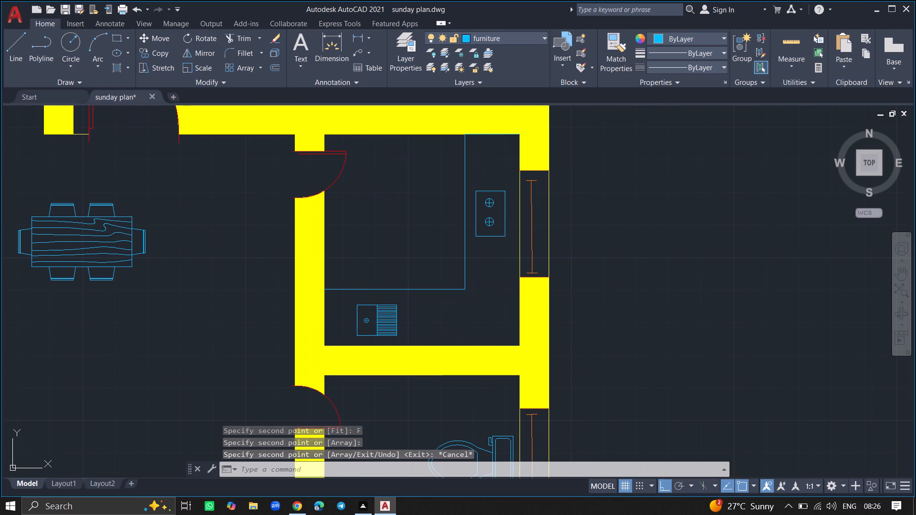
{"action": "scroll", "coordinate": [503, 330], "scroll_direction": "down", "scroll_amount": 1, "text": "ctrl"}
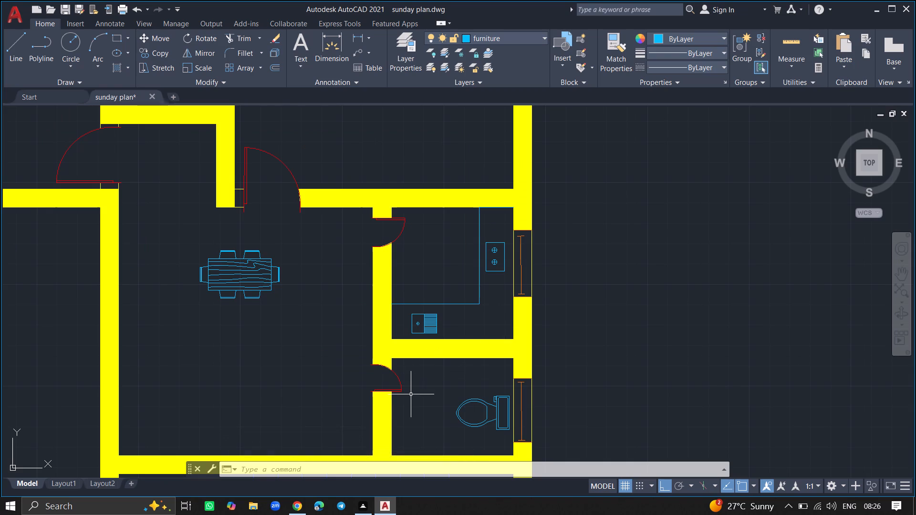
{"action": "key", "text": "ctrl+2"}
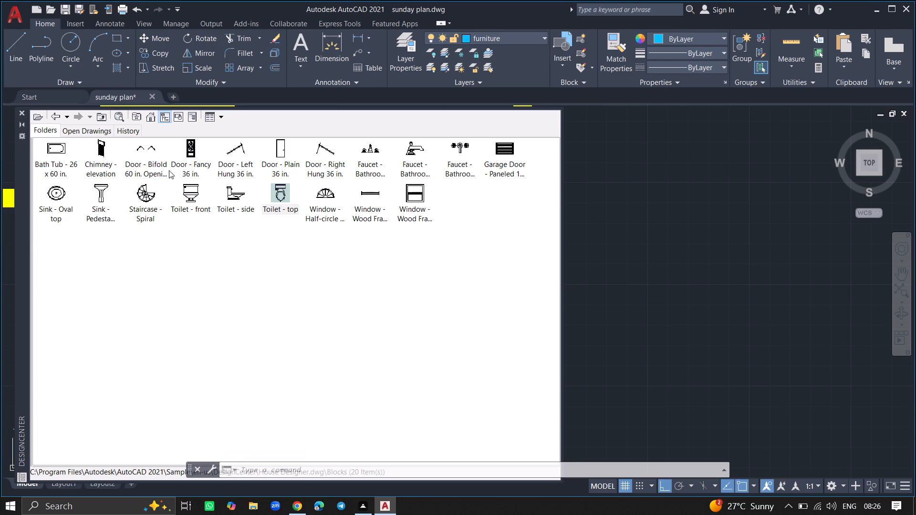
{"action": "left_click", "coordinate": [150, 121]}
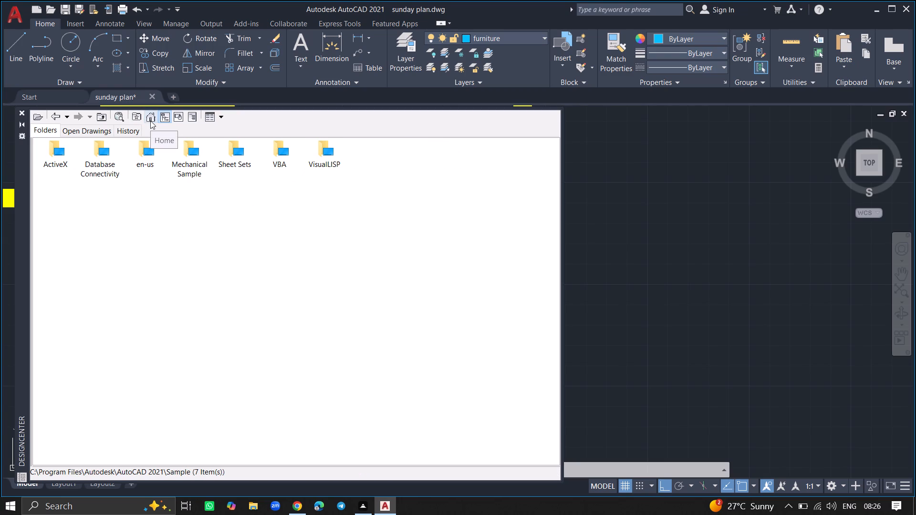
{"action": "double_click", "coordinate": [141, 149]}
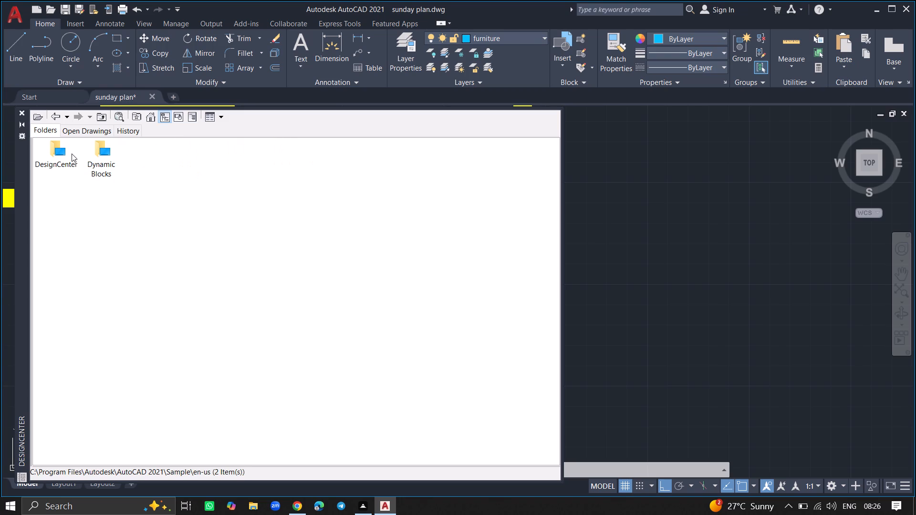
{"action": "double_click", "coordinate": [49, 154]}
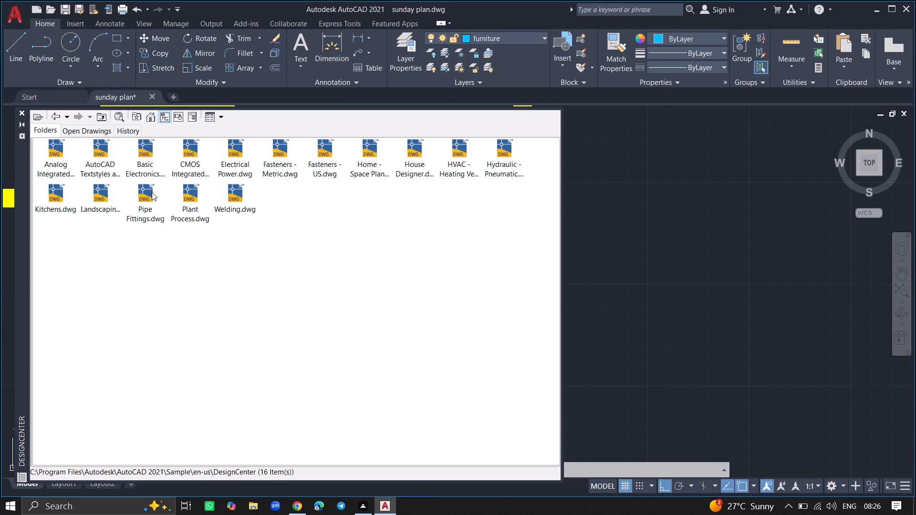
{"action": "double_click", "coordinate": [52, 191]}
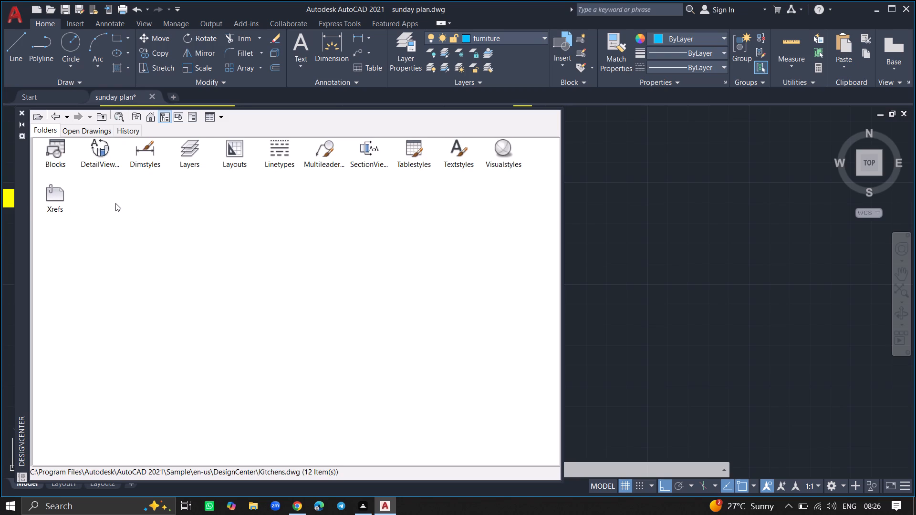
{"action": "double_click", "coordinate": [62, 158]}
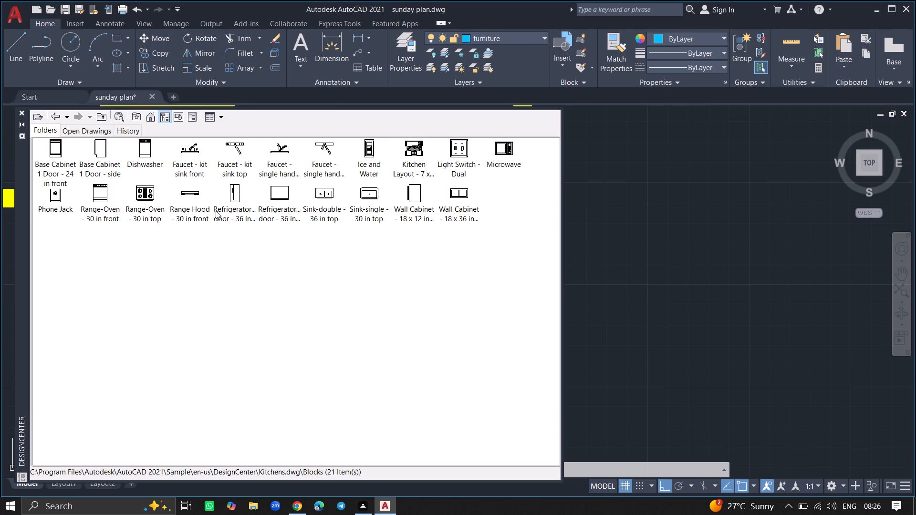
{"action": "left_click", "coordinate": [367, 192]}
{"action": "left_click_drag", "start_coordinate": [367, 192], "coordinate": [529, 222]}
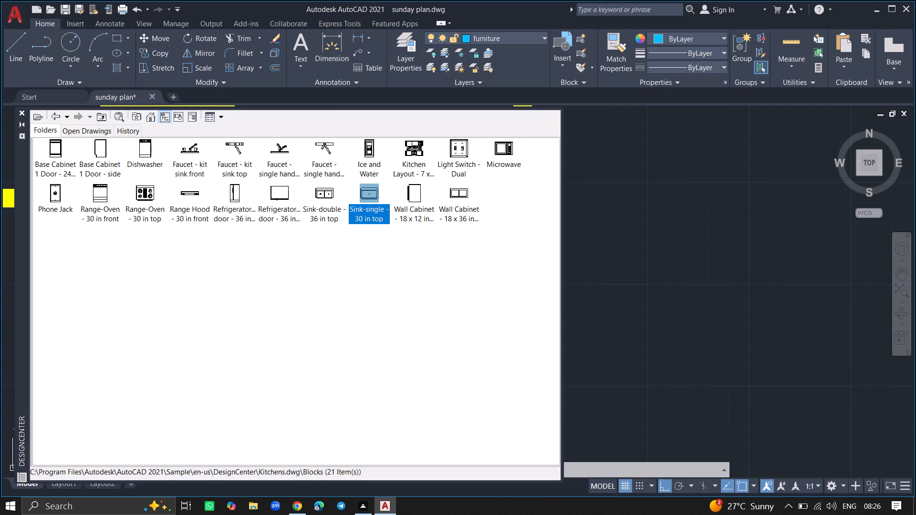
{"action": "left_click_drag", "start_coordinate": [529, 222], "coordinate": [614, 231]}
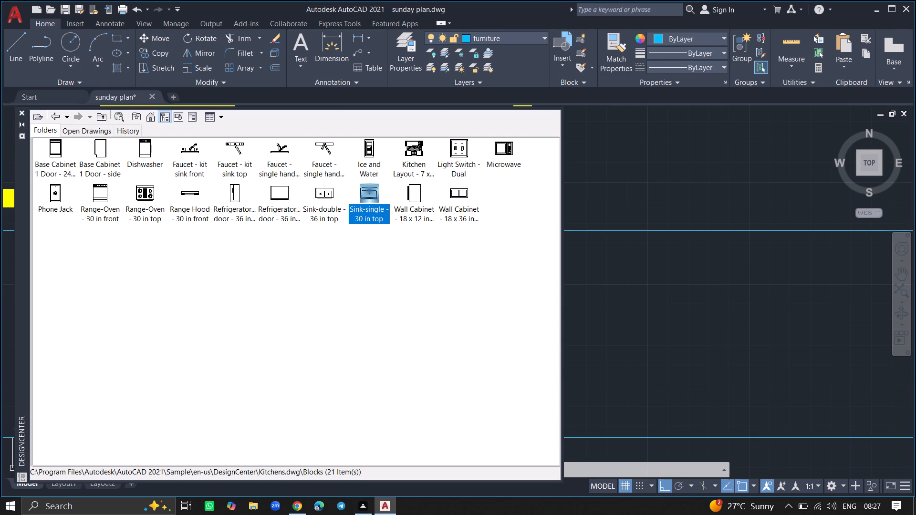
{"action": "left_click_drag", "start_coordinate": [614, 231], "coordinate": [656, 232]}
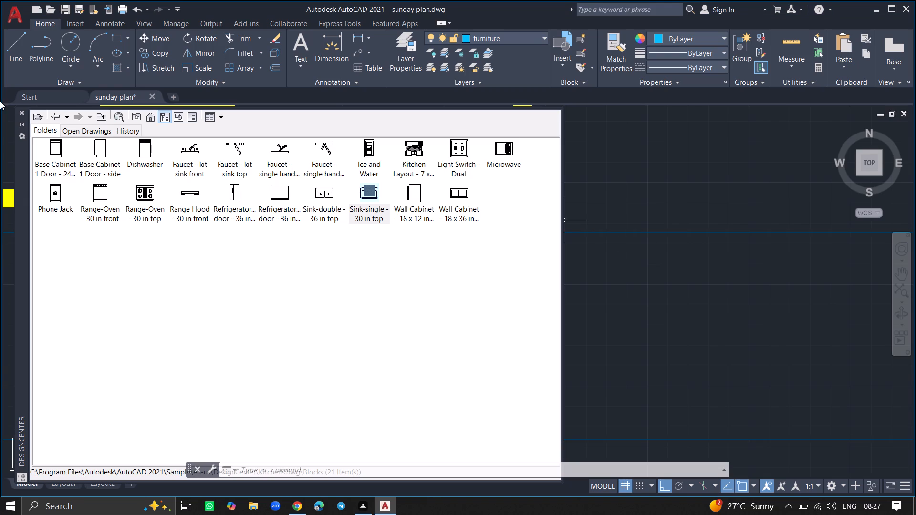
{"action": "left_click", "coordinate": [20, 111]}
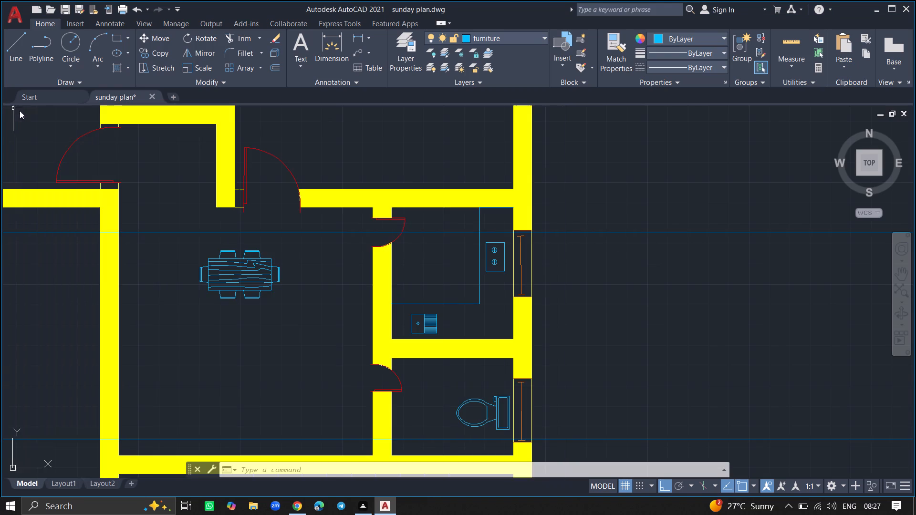
Scale the oversized inserted sink block down to roughly the width of the drawn kitchen sink.
{"action": "left_click", "coordinate": [122, 232]}
{"action": "type", "text": "sc"}
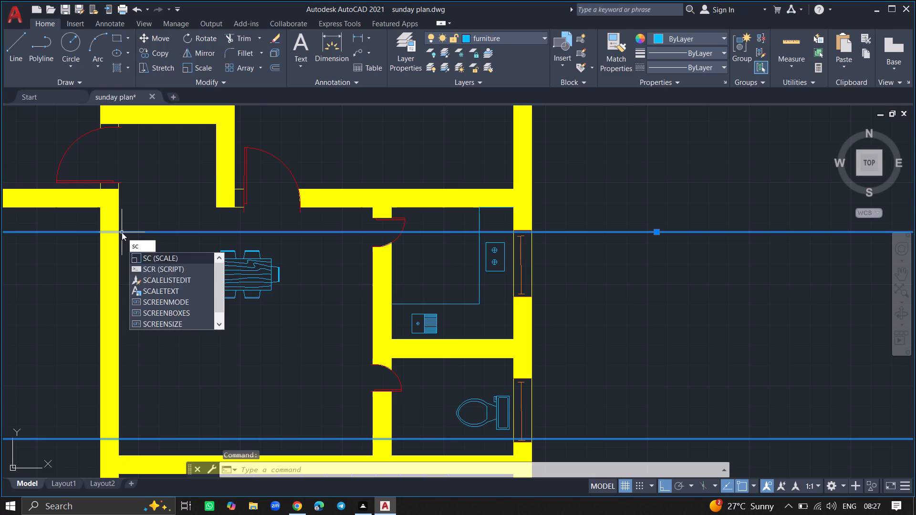
{"action": "key", "text": "Return"}
{"action": "left_click", "coordinate": [122, 232]}
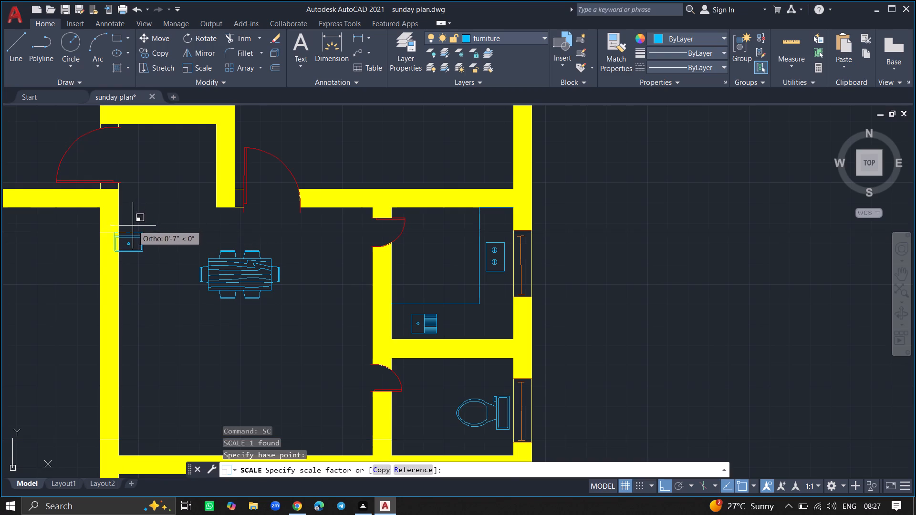
{"action": "left_click", "coordinate": [132, 227]}
Rotate the scaled sink block by 180° so its back edge faces south.
{"action": "left_click", "coordinate": [132, 236]}
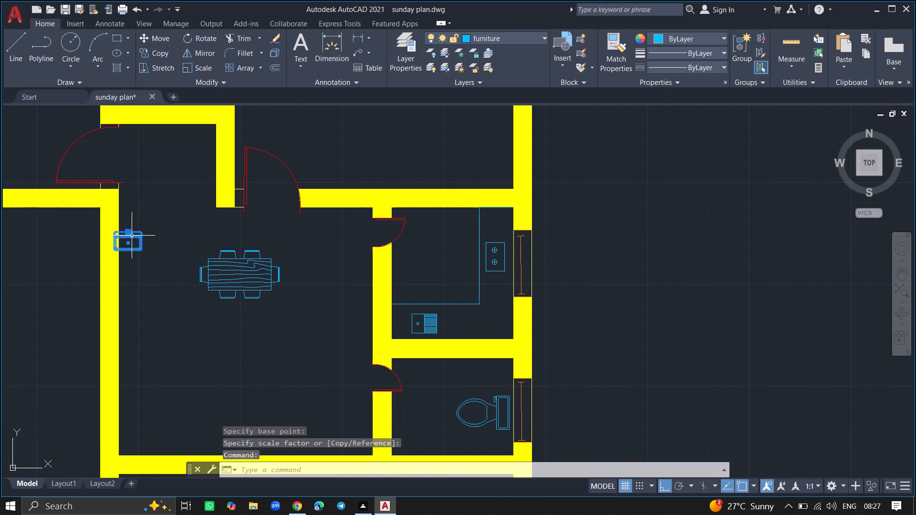
{"action": "type", "text": "ro"}
{"action": "key", "text": "Return"}
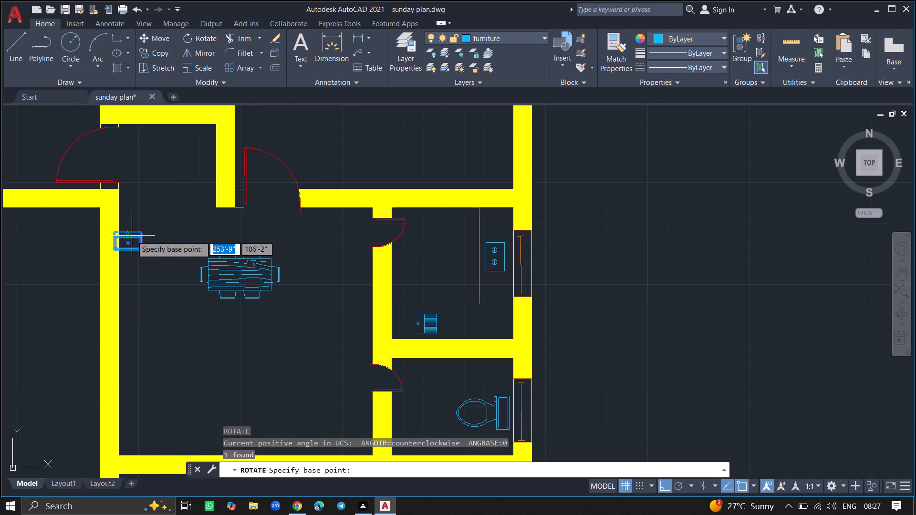
{"action": "left_click", "coordinate": [132, 236]}
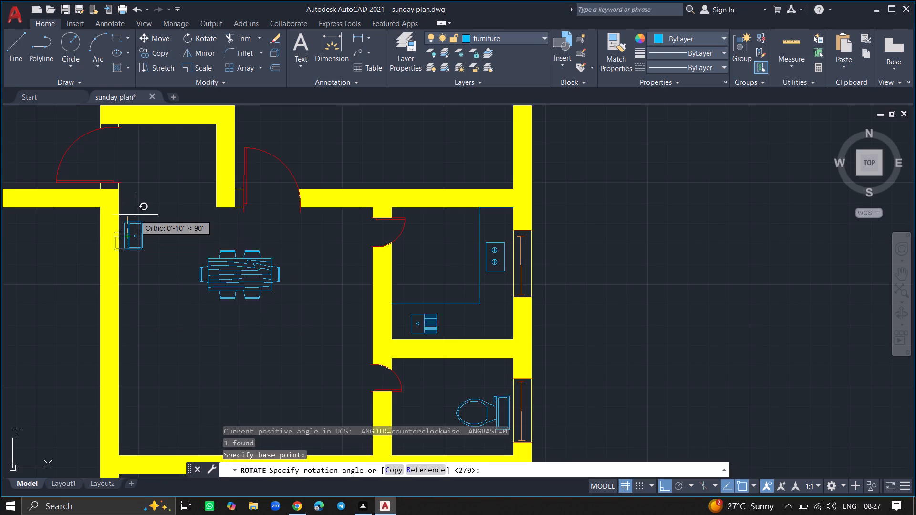
{"action": "left_click", "coordinate": [104, 242]}
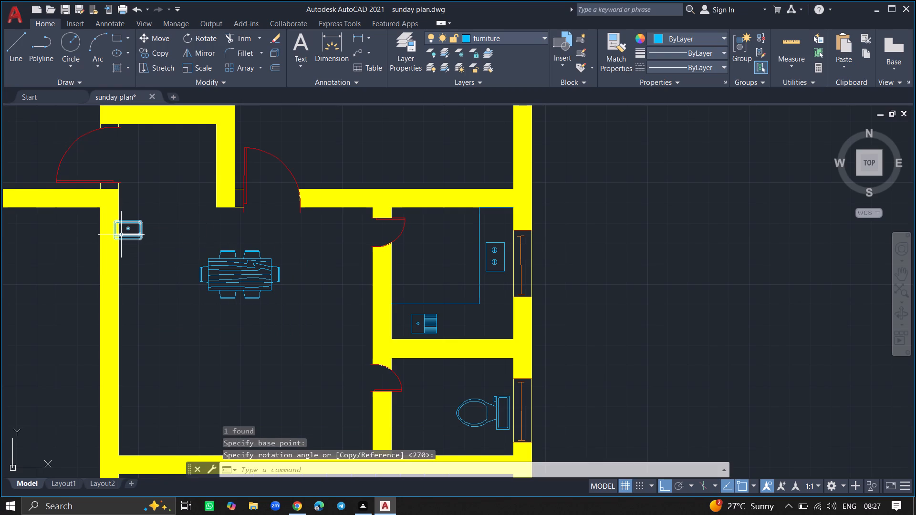
Move the sink block, with Ortho off, into the southwest corner of the toilet room below the kitchen, close to the south wall.
{"action": "left_click", "coordinate": [121, 235]}
{"action": "type", "text": "move"}
{"action": "key", "text": "Return"}
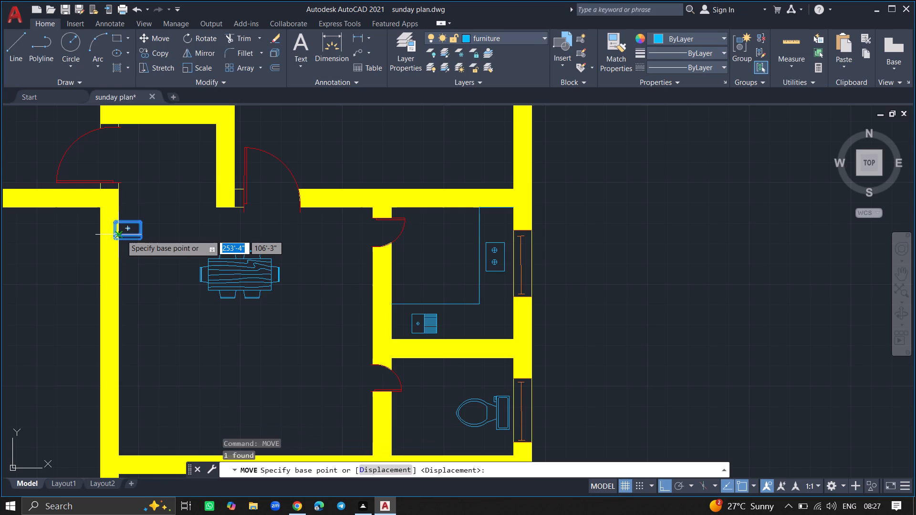
{"action": "left_click", "coordinate": [121, 235]}
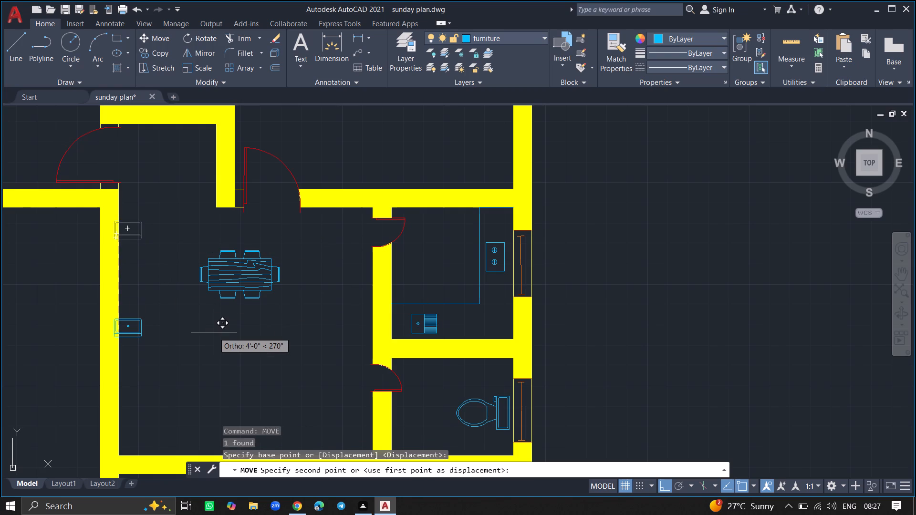
{"action": "key", "text": "F8"}
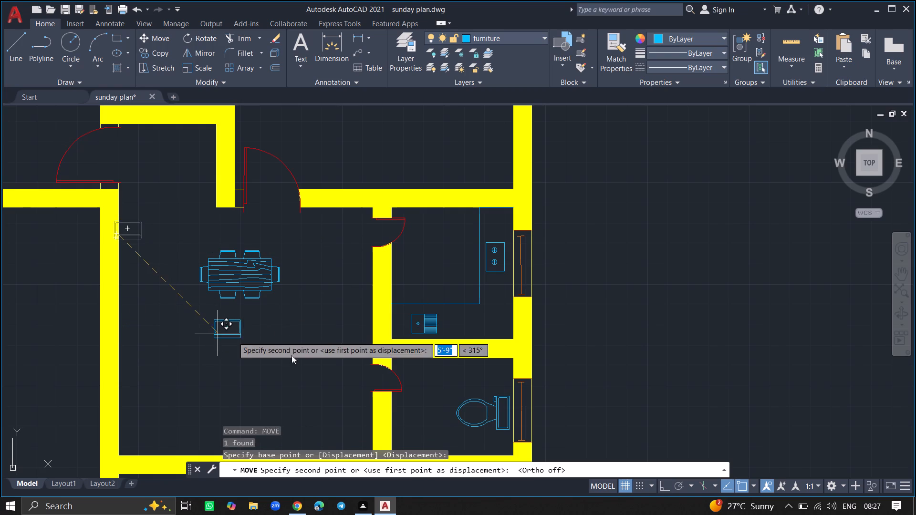
{"action": "scroll", "coordinate": [403, 398], "scroll_direction": "down", "scroll_amount": 3, "text": "ctrl"}
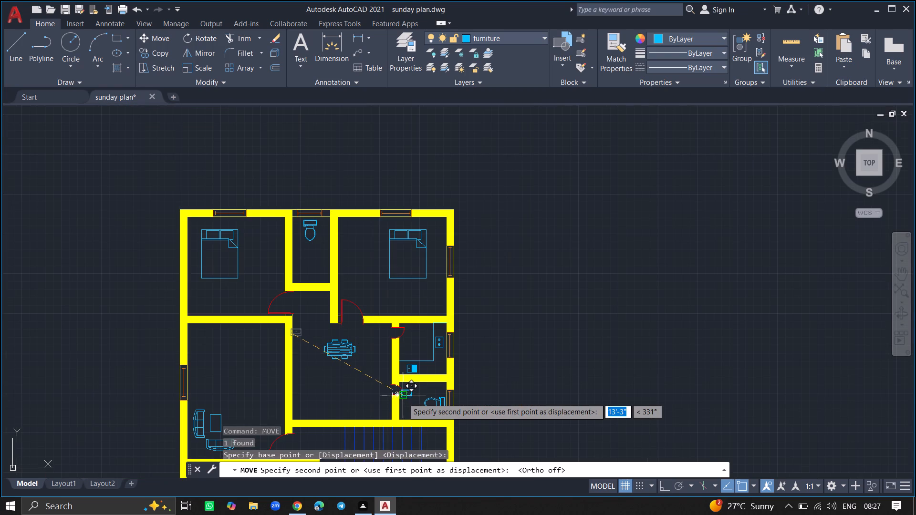
{"action": "scroll", "coordinate": [409, 399], "scroll_direction": "up", "scroll_amount": 5, "text": "ctrl"}
{"action": "scroll", "coordinate": [409, 399], "scroll_direction": "down", "scroll_amount": 6, "text": "ctrl"}
{"action": "scroll", "coordinate": [407, 409], "scroll_direction": "up", "scroll_amount": 7, "text": "ctrl"}
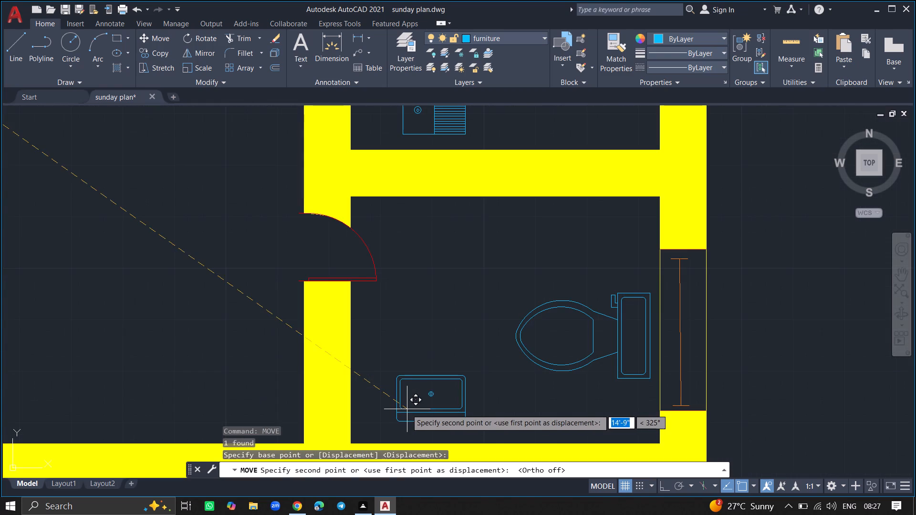
{"action": "left_click", "coordinate": [379, 424]}
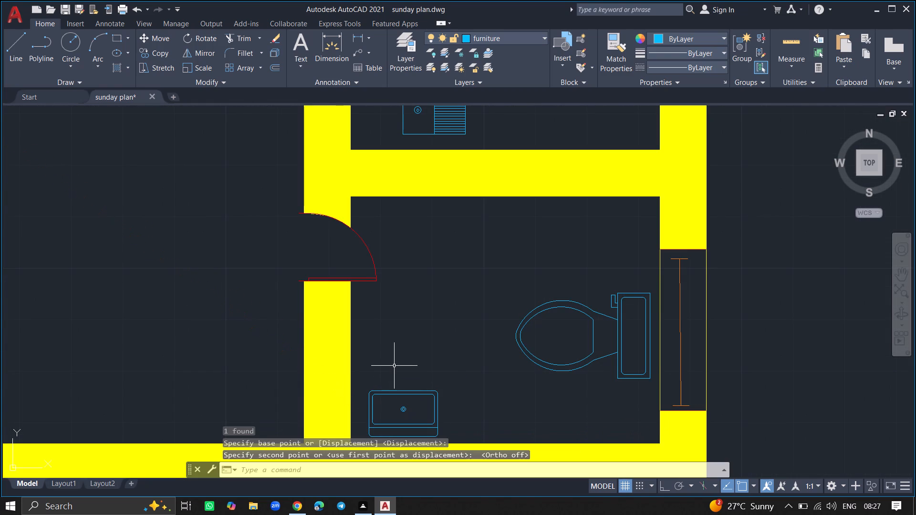
Insert another Sink-single - 30 in top block from the DesignCenter sample drawing Kitchens.dwg at scale 1, east of the floor plan.
{"action": "scroll", "coordinate": [394, 366], "scroll_direction": "down", "scroll_amount": 2, "text": "ctrl"}
{"action": "scroll", "coordinate": [321, 355], "scroll_direction": "down", "scroll_amount": 1, "text": "ctrl"}
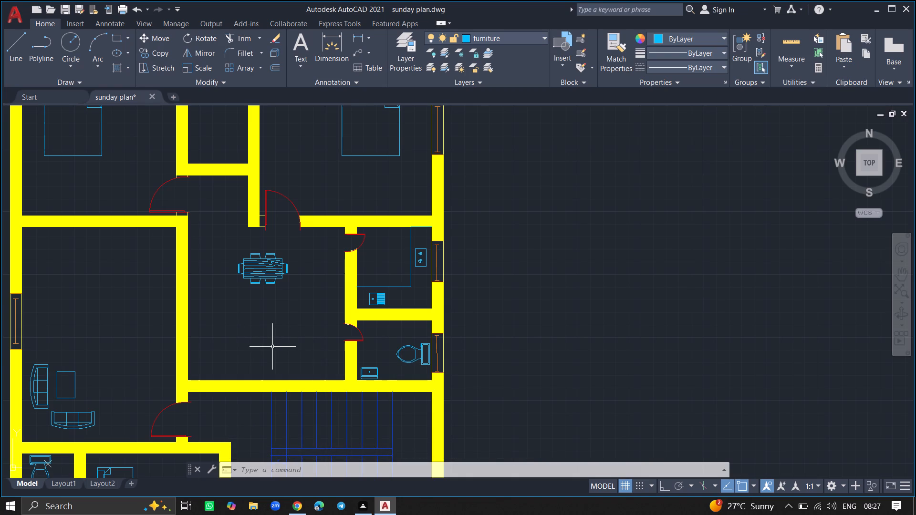
{"action": "scroll", "coordinate": [272, 347], "scroll_direction": "down", "scroll_amount": 1, "text": "ctrl"}
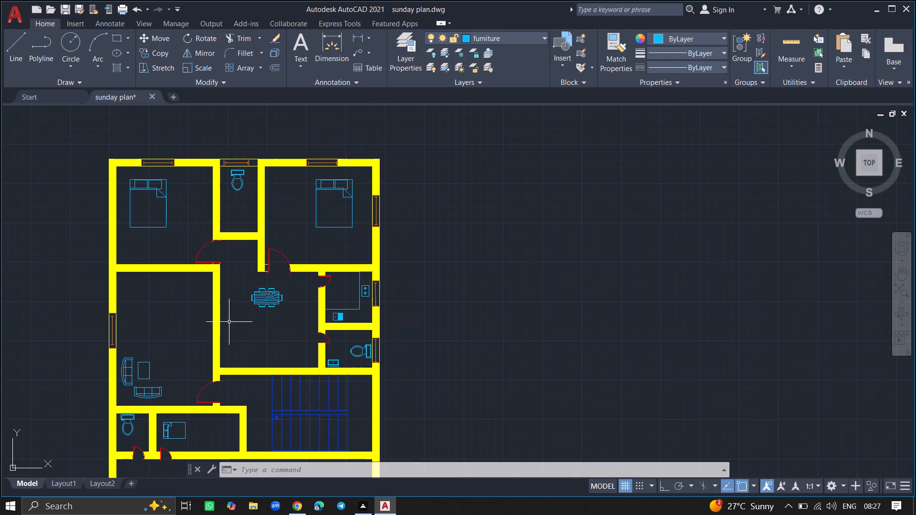
{"action": "key", "text": "ctrl+2"}
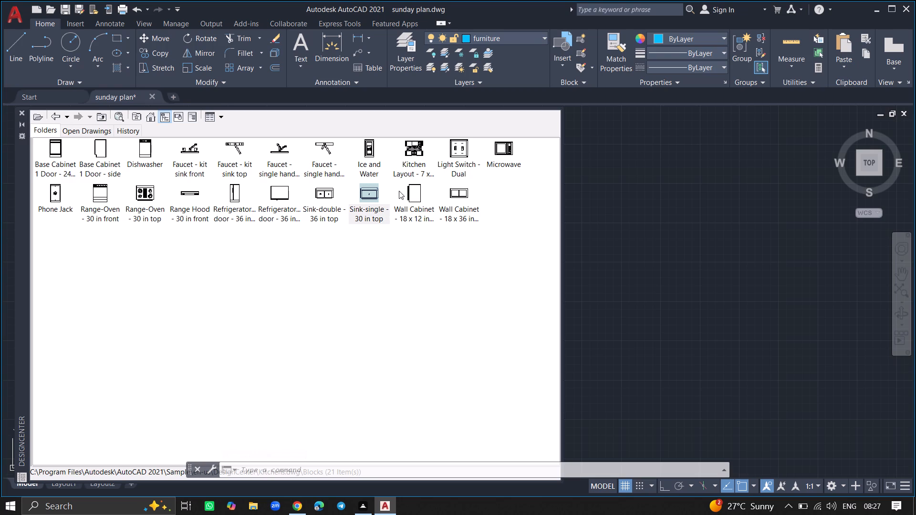
{"action": "left_click", "coordinate": [372, 196]}
{"action": "left_click_drag", "start_coordinate": [372, 196], "coordinate": [460, 163]}
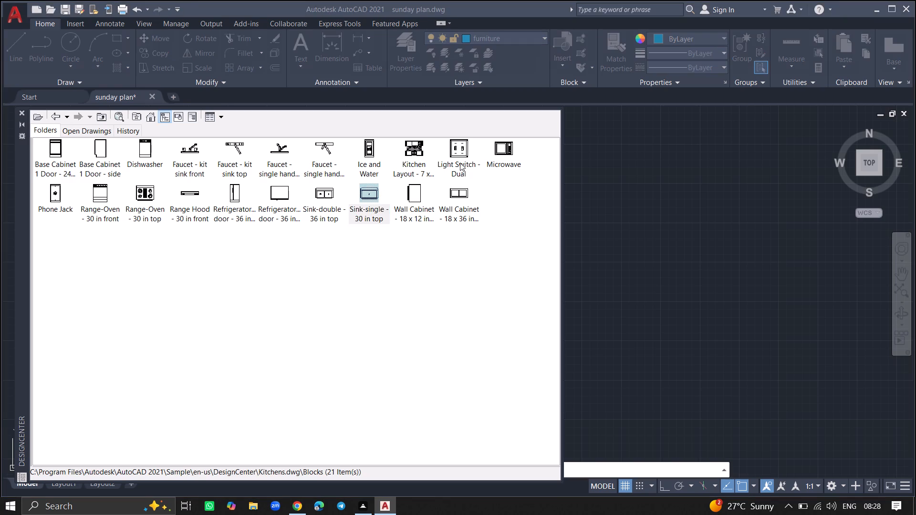
{"action": "left_click_drag", "start_coordinate": [460, 163], "coordinate": [644, 182]}
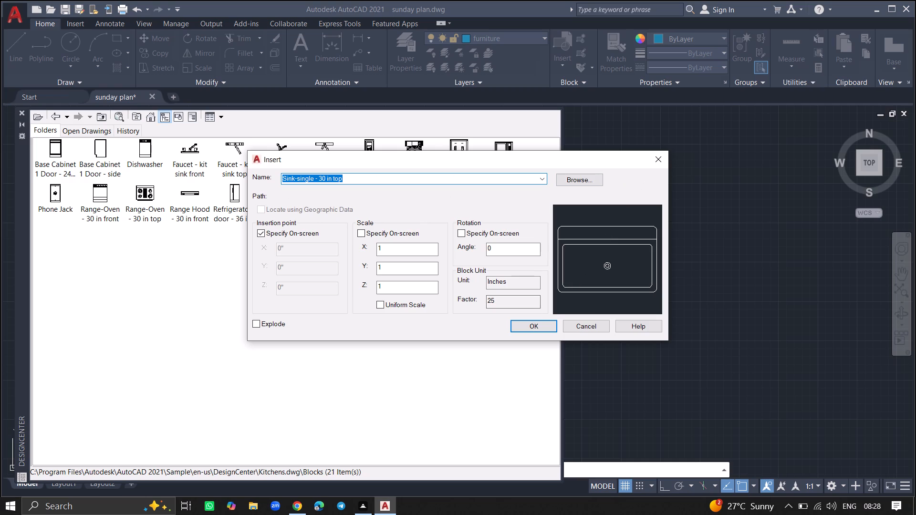
{"action": "left_click", "coordinate": [531, 330]}
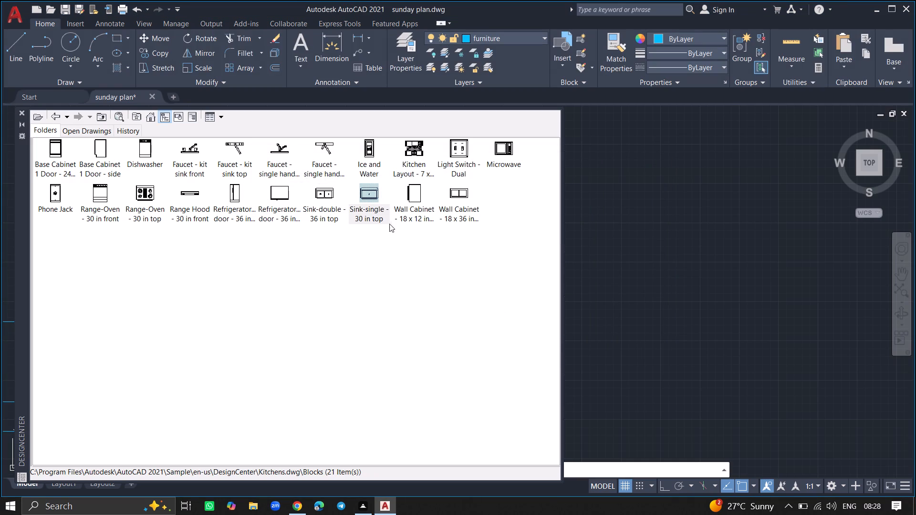
{"action": "left_click_drag", "start_coordinate": [369, 191], "coordinate": [501, 213]}
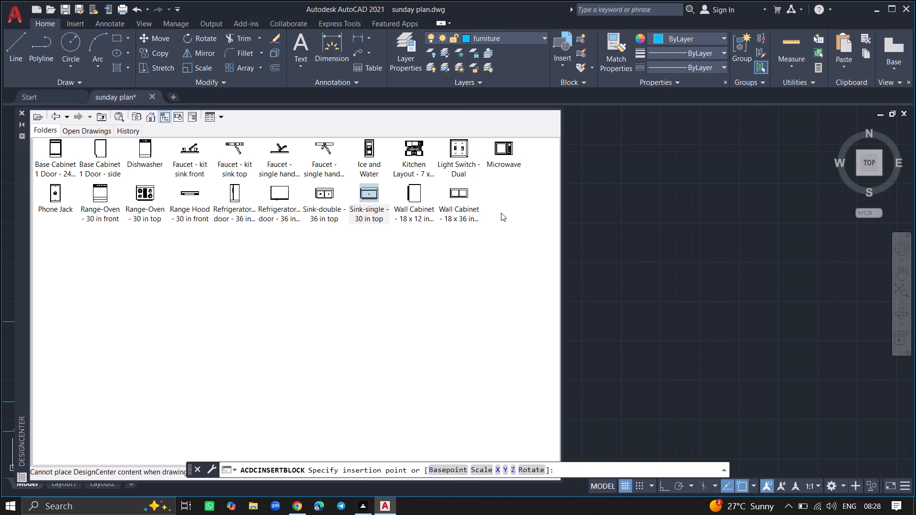
{"action": "left_click_drag", "start_coordinate": [501, 213], "coordinate": [677, 224]}
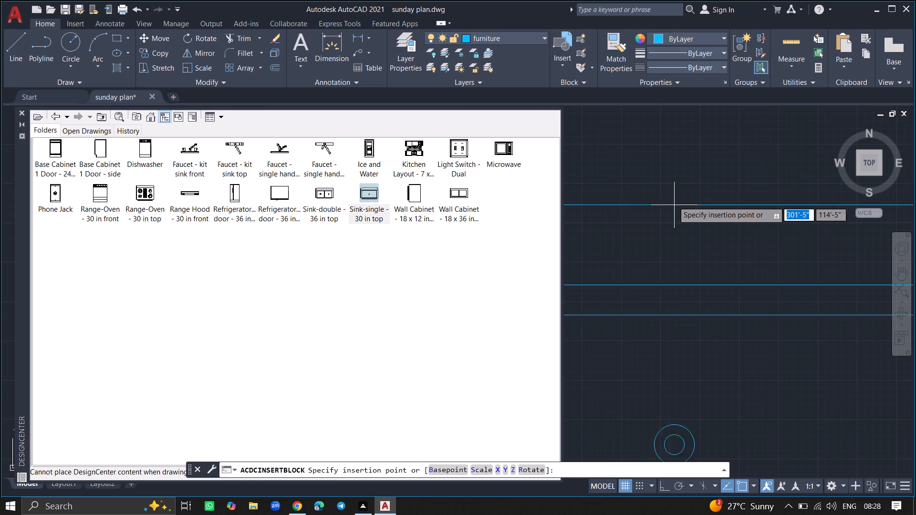
{"action": "left_click", "coordinate": [670, 192]}
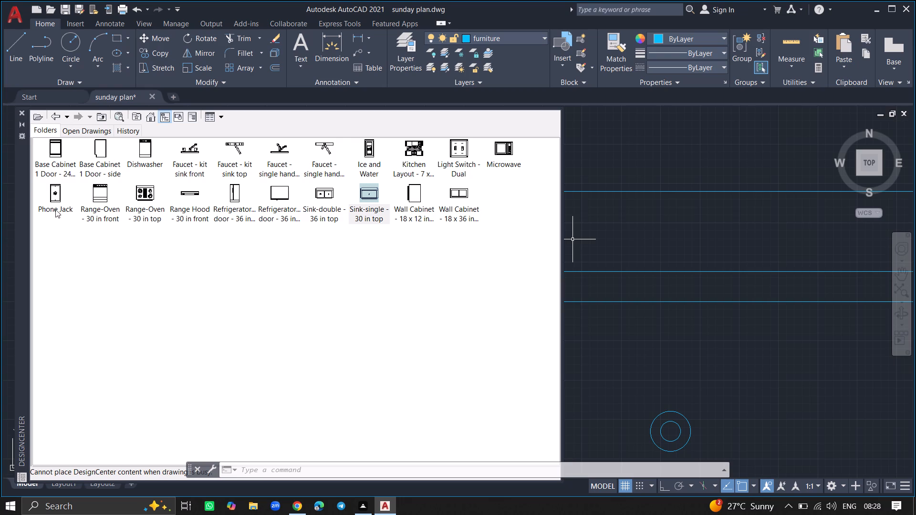
{"action": "left_click", "coordinate": [21, 110]}
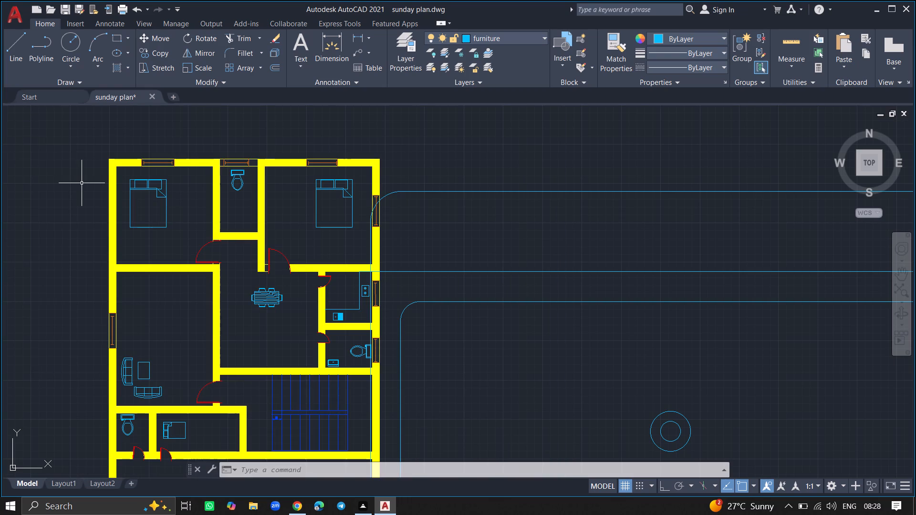
Scale the oversized new sink block down to a little over half the width of a toilet tank.
{"action": "scroll", "coordinate": [82, 183], "scroll_direction": "down", "scroll_amount": 1, "text": "ctrl"}
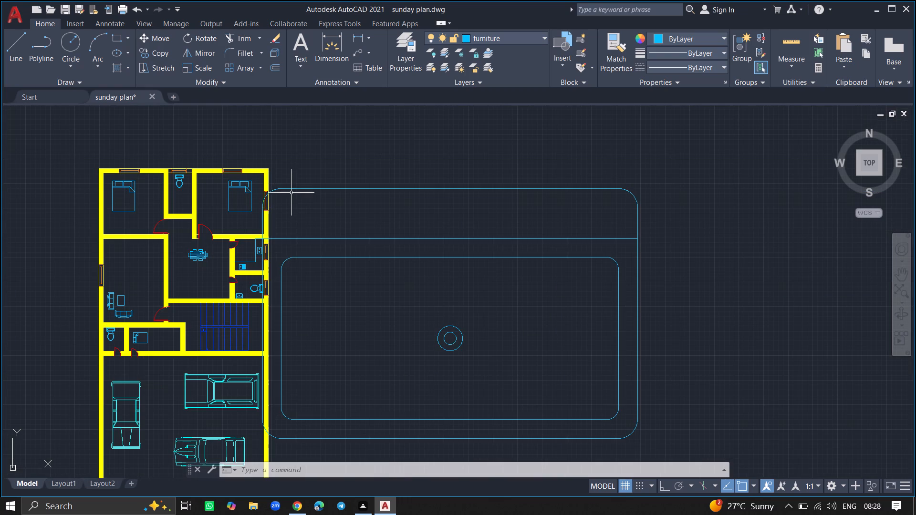
{"action": "left_click", "coordinate": [292, 187]}
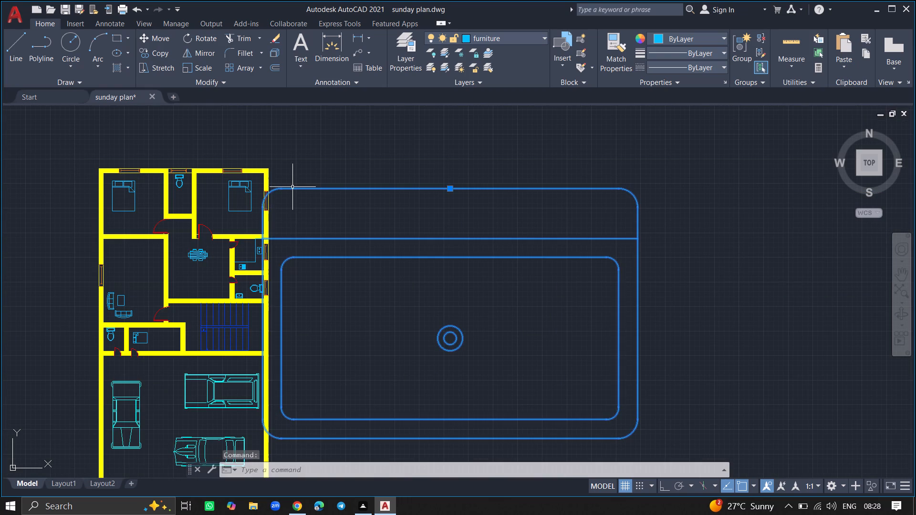
{"action": "type", "text": "sc"}
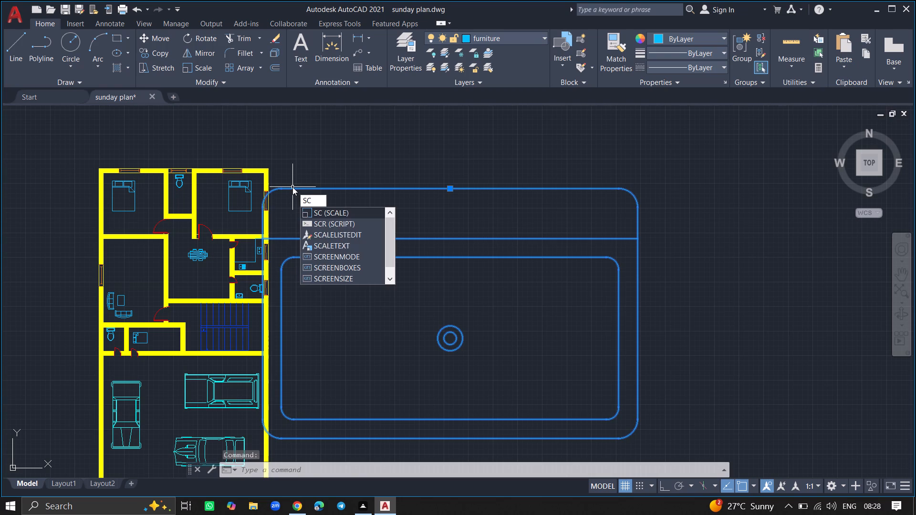
{"action": "key", "text": "Return"}
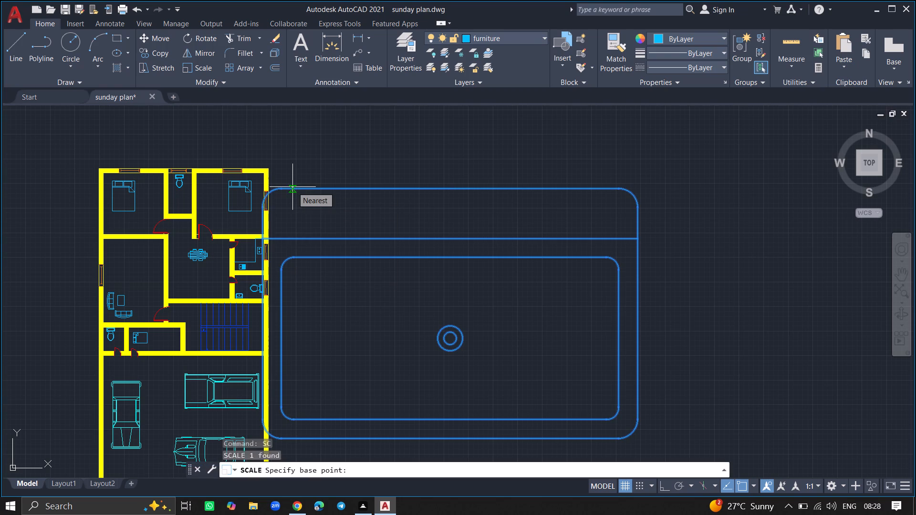
{"action": "left_click", "coordinate": [292, 187]}
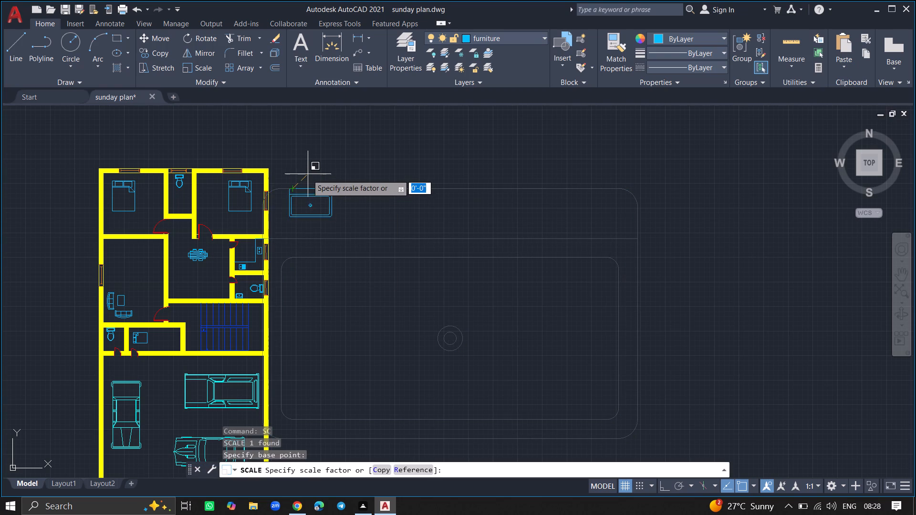
{"action": "scroll", "coordinate": [302, 185], "scroll_direction": "up", "scroll_amount": 5, "text": "ctrl"}
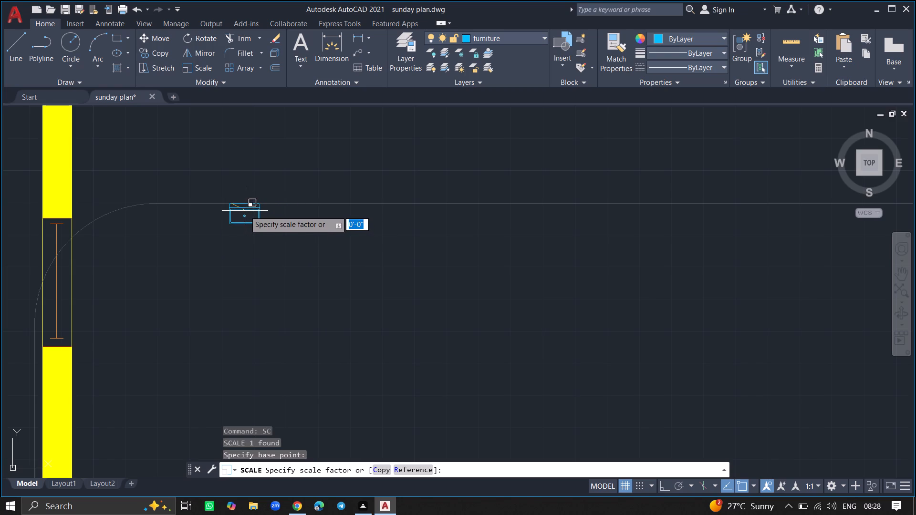
{"action": "left_click", "coordinate": [244, 210]}
Move the scaled sink block into the southeast part of the toilet room between the two northern bedrooms.
{"action": "left_click", "coordinate": [243, 208]}
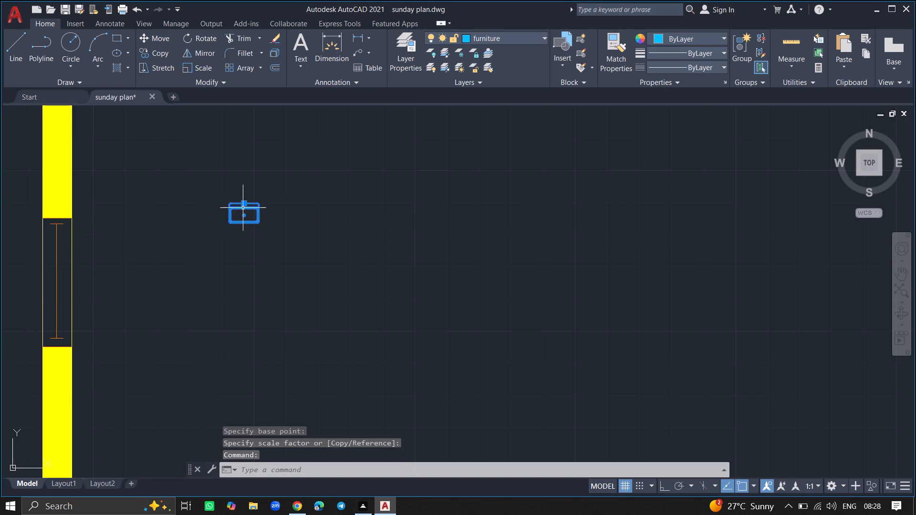
{"action": "type", "text": "mo"}
{"action": "type", "text": "ve"}
{"action": "key", "text": "Return"}
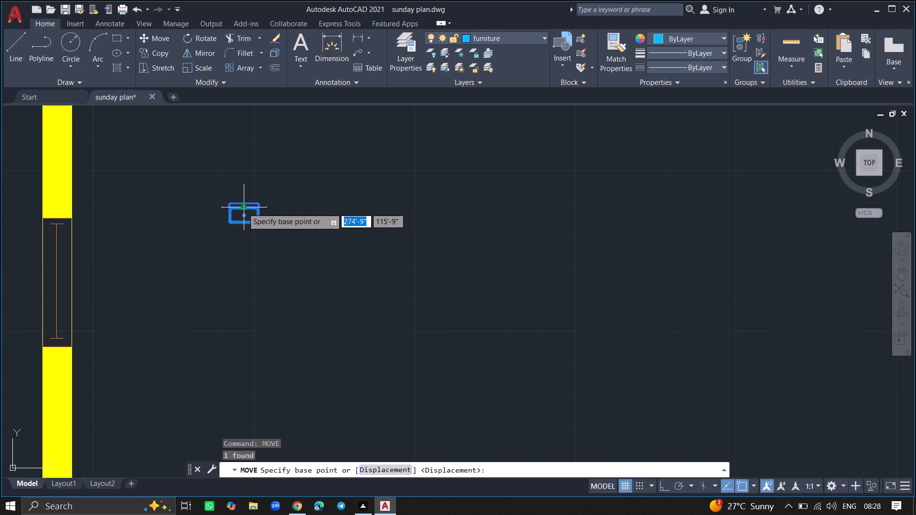
{"action": "left_click", "coordinate": [243, 208]}
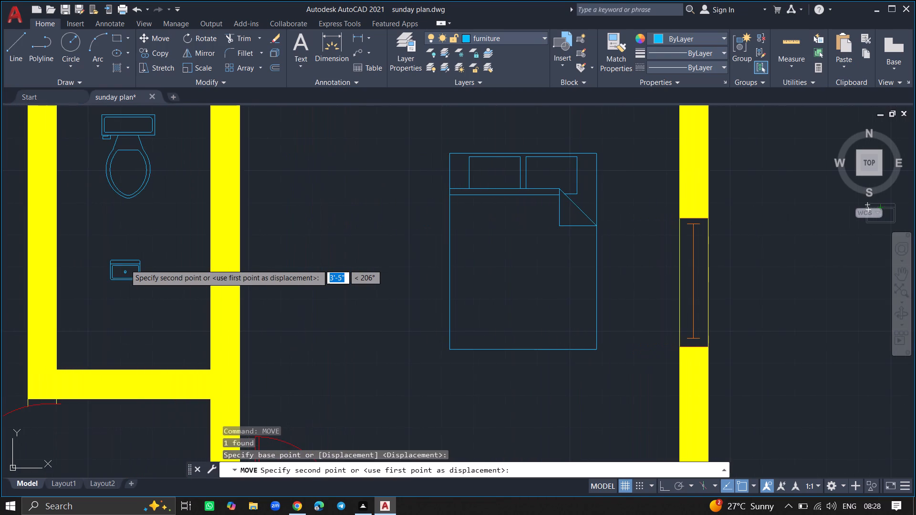
{"action": "left_click", "coordinate": [172, 339]}
Rotate the sink in the northern toilet room by 180° so its back edge faces south.
{"action": "left_click", "coordinate": [172, 339]}
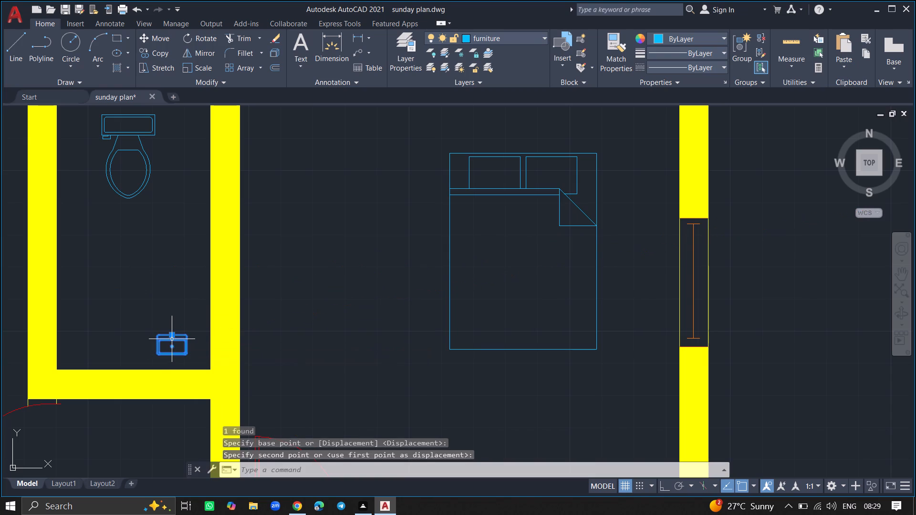
{"action": "type", "text": "ro"}
{"action": "key", "text": "Return"}
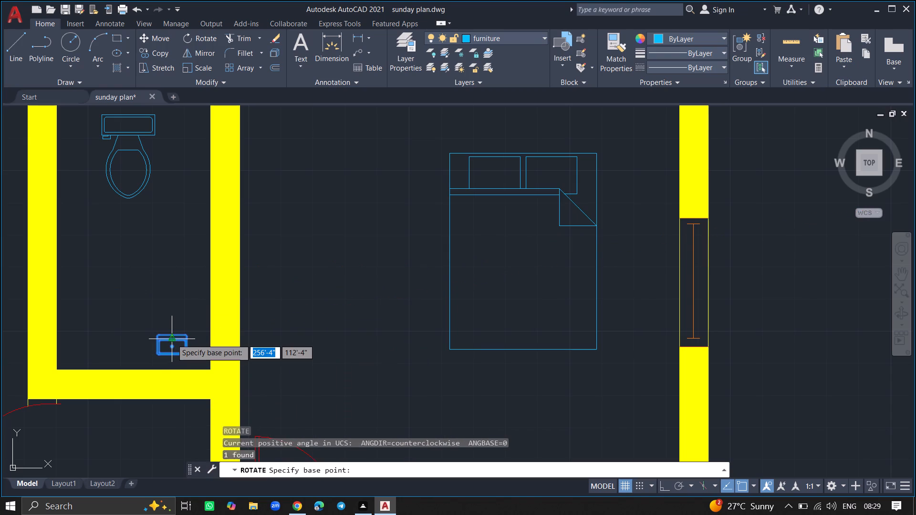
{"action": "left_click", "coordinate": [172, 339]}
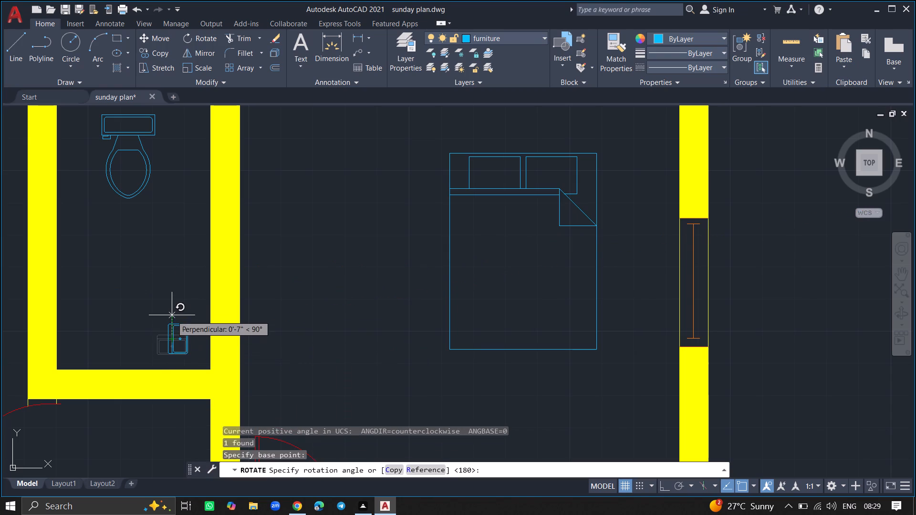
{"action": "left_click", "coordinate": [140, 338]}
Copy the rotated sink into the southwest corner of the small toilet room north of the parking area, close to its south wall.
{"action": "left_click", "coordinate": [166, 339]}
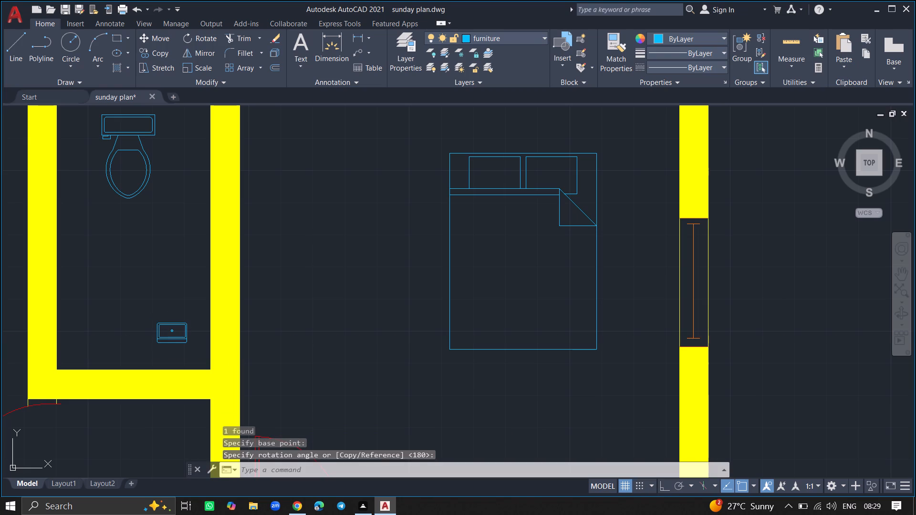
{"action": "type", "text": "copy"}
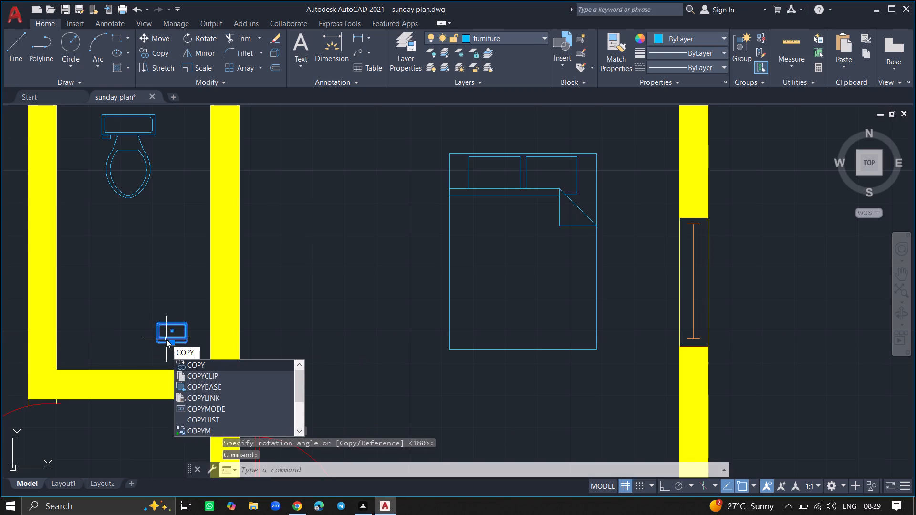
{"action": "key", "text": "Return"}
{"action": "left_click", "coordinate": [166, 339]}
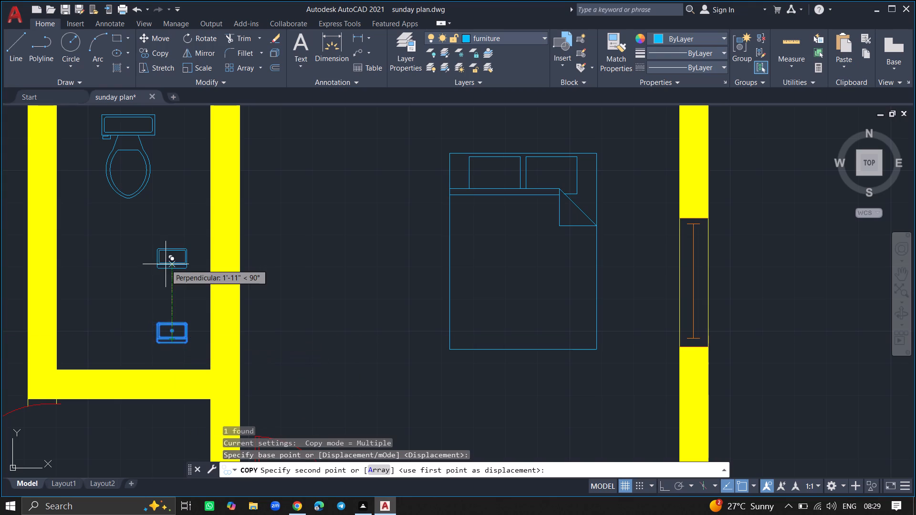
{"action": "scroll", "coordinate": [166, 264], "scroll_direction": "down", "scroll_amount": 3, "text": "ctrl"}
{"action": "scroll", "coordinate": [112, 325], "scroll_direction": "down", "scroll_amount": 4, "text": "ctrl"}
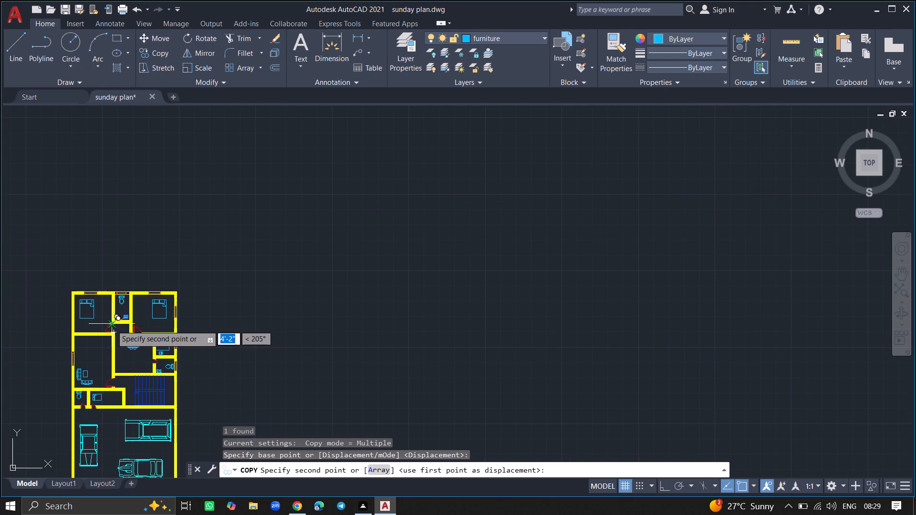
{"action": "scroll", "coordinate": [85, 421], "scroll_direction": "up", "scroll_amount": 7, "text": "ctrl"}
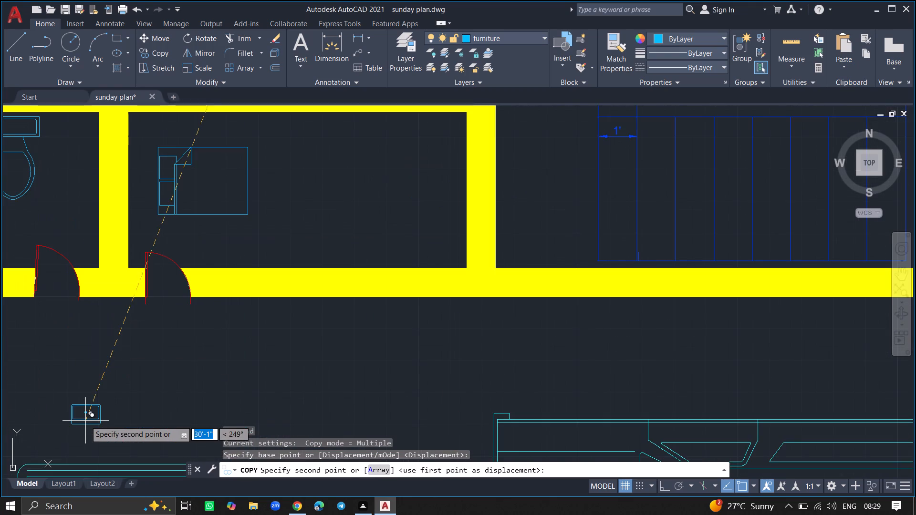
{"action": "scroll", "coordinate": [87, 343], "scroll_direction": "down", "scroll_amount": 1, "text": "ctrl"}
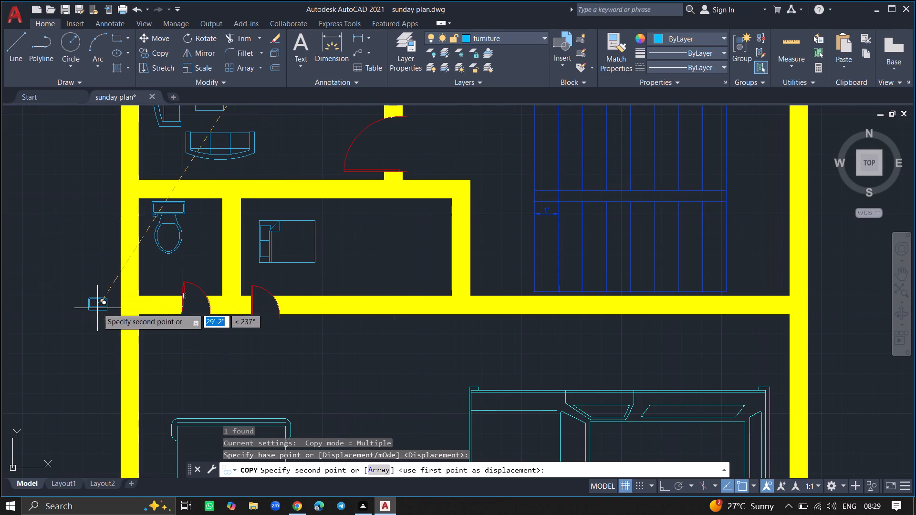
{"action": "scroll", "coordinate": [155, 290], "scroll_direction": "up", "scroll_amount": 5, "text": "ctrl"}
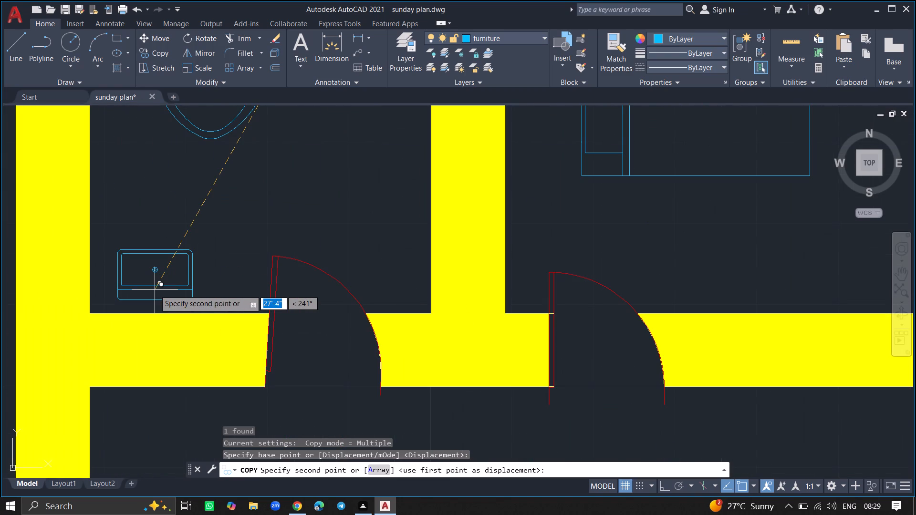
{"action": "scroll", "coordinate": [155, 290], "scroll_direction": "up", "scroll_amount": 1, "text": "ctrl"}
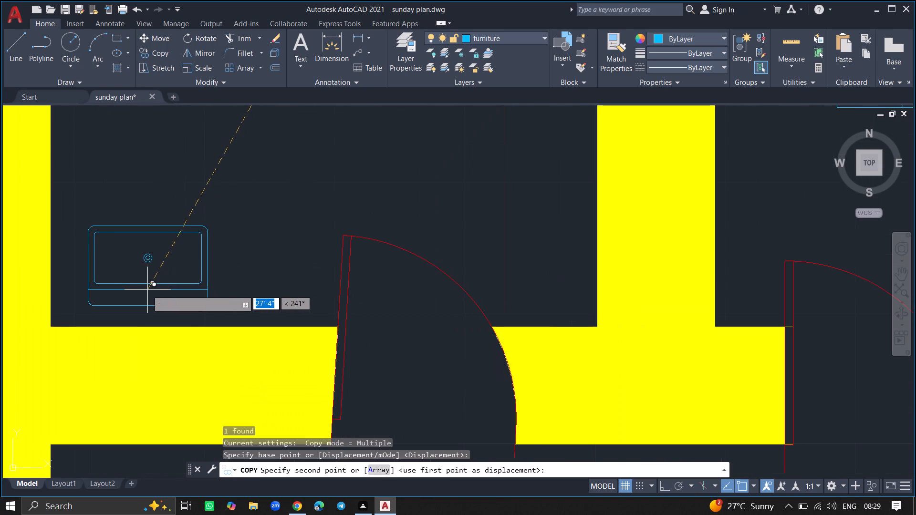
{"action": "left_click", "coordinate": [131, 300]}
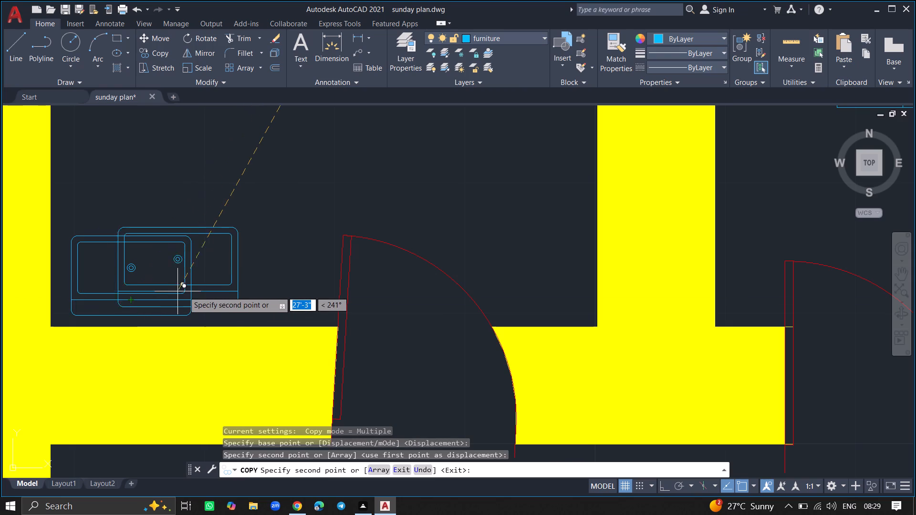
{"action": "key", "text": "Escape"}
{"action": "scroll", "coordinate": [185, 291], "scroll_direction": "down", "scroll_amount": 4, "text": "ctrl"}
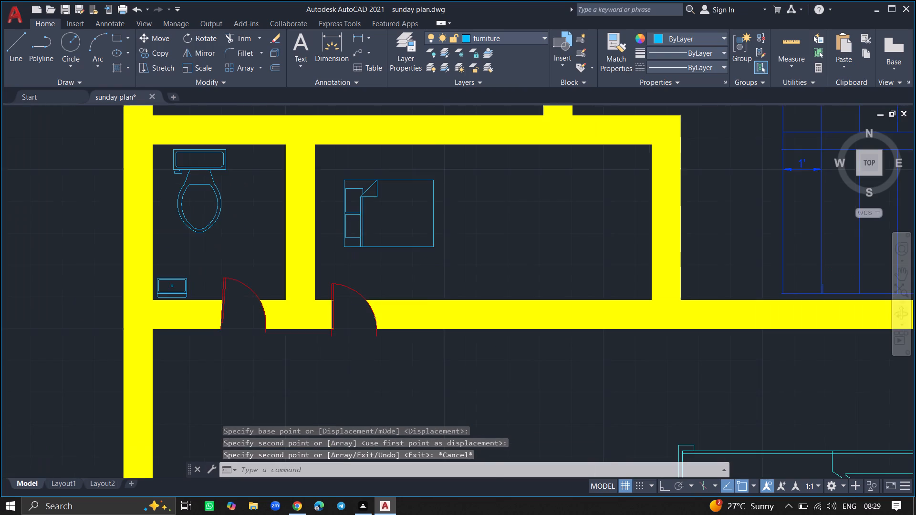
{"action": "scroll", "coordinate": [237, 261], "scroll_direction": "down", "scroll_amount": 2, "text": "ctrl"}
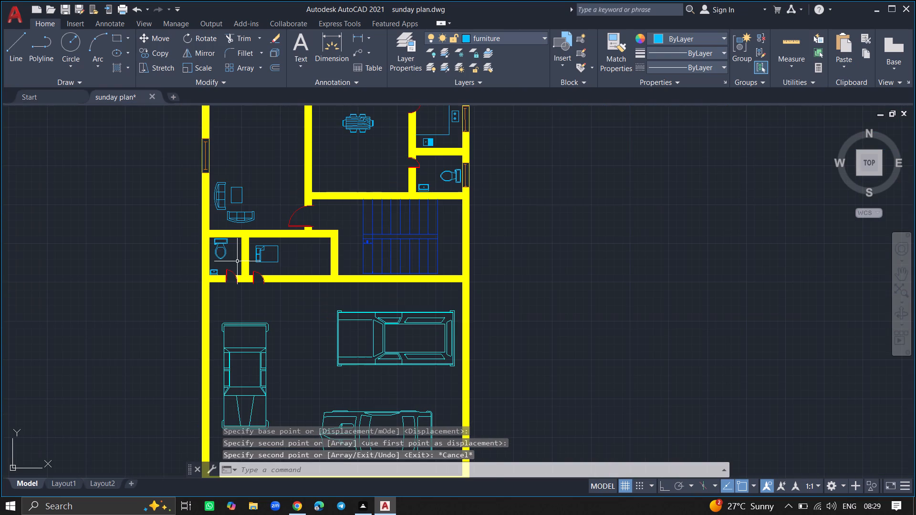
{"action": "scroll", "coordinate": [237, 261], "scroll_direction": "down", "scroll_amount": 1, "text": "ctrl"}
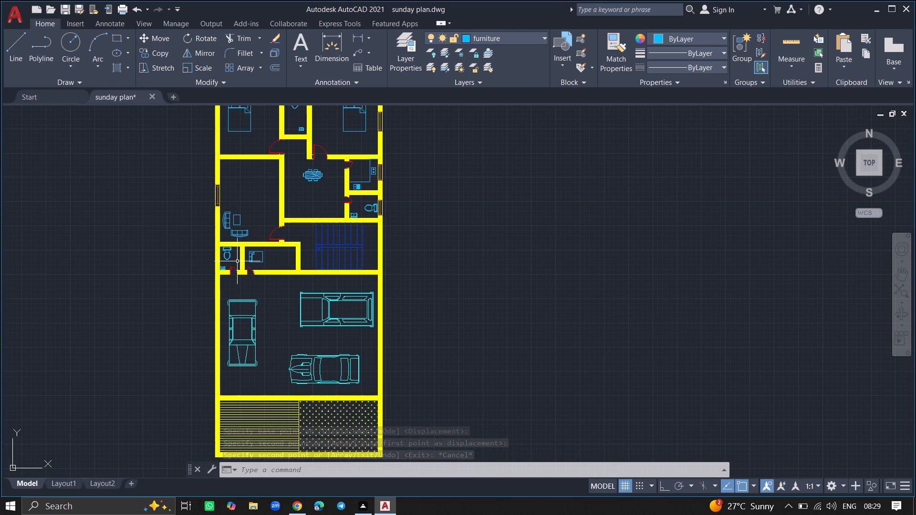
Draw a wardrobe rectangle about 1'-3" wide, slightly longer than the bed, near the west wall of the northeast bedroom.
{"action": "scroll", "coordinate": [237, 261], "scroll_direction": "down", "scroll_amount": 2, "text": "ctrl"}
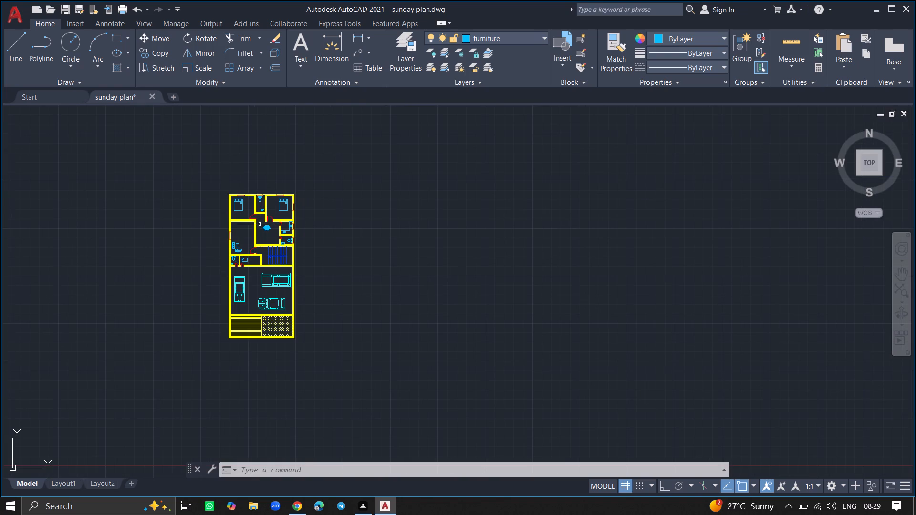
{"action": "scroll", "coordinate": [260, 206], "scroll_direction": "up", "scroll_amount": 5, "text": "ctrl"}
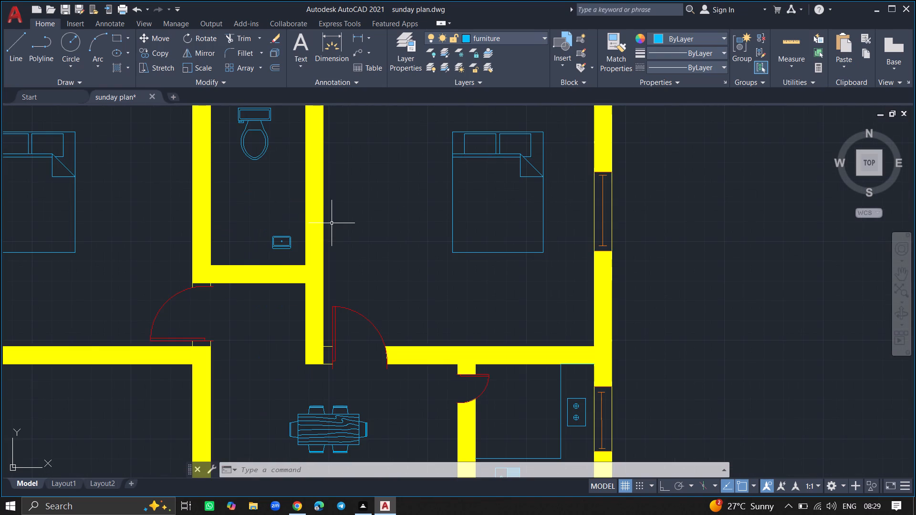
{"action": "scroll", "coordinate": [332, 223], "scroll_direction": "down", "scroll_amount": 2, "text": "ctrl"}
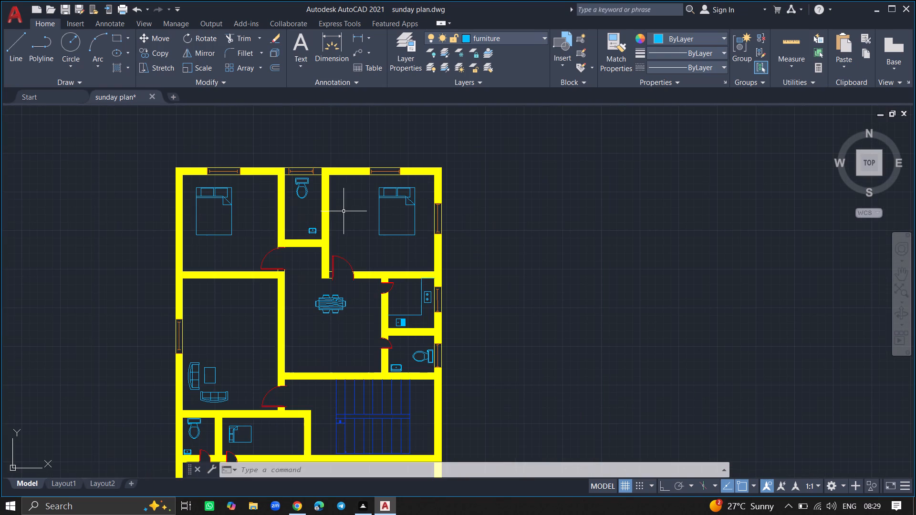
{"action": "type", "text": "rec"}
{"action": "key", "text": "Return"}
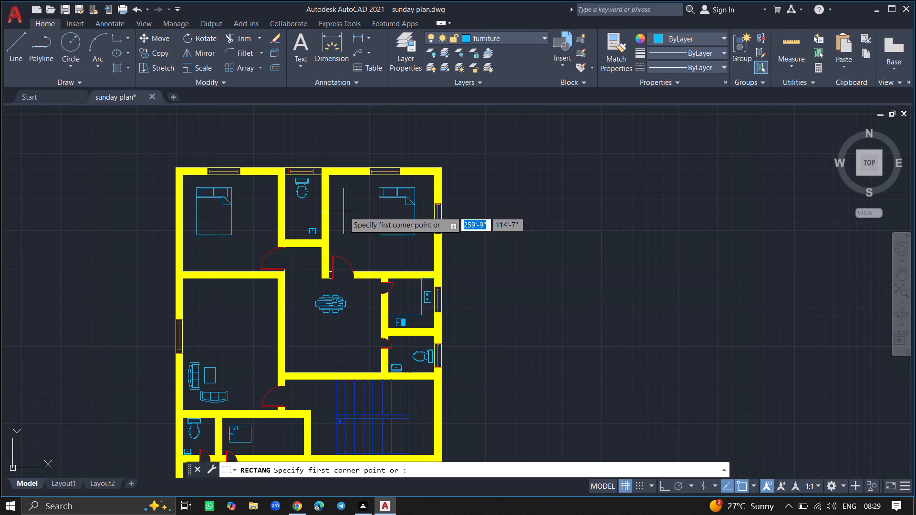
{"action": "scroll", "coordinate": [343, 211], "scroll_direction": "up", "scroll_amount": 3, "text": "ctrl"}
{"action": "scroll", "coordinate": [340, 188], "scroll_direction": "down", "scroll_amount": 2, "text": "ctrl"}
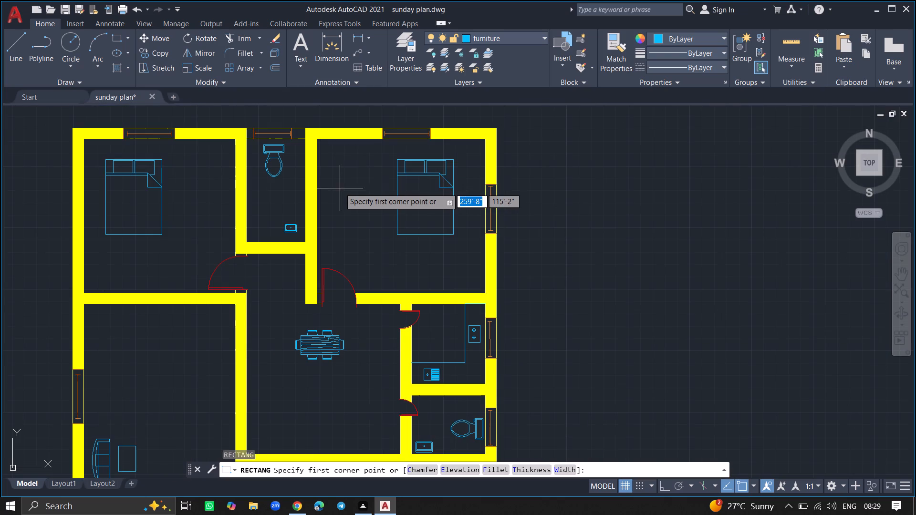
{"action": "left_click", "coordinate": [323, 149]}
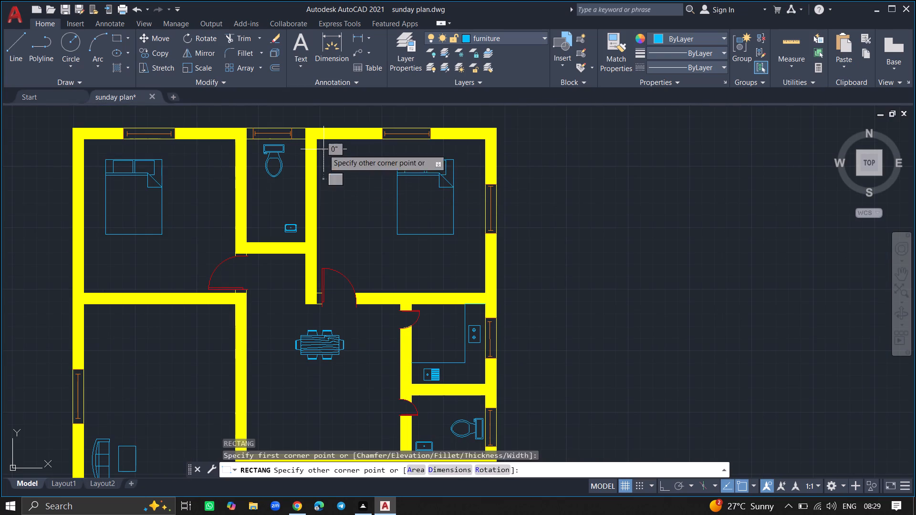
{"action": "left_click", "coordinate": [343, 236]}
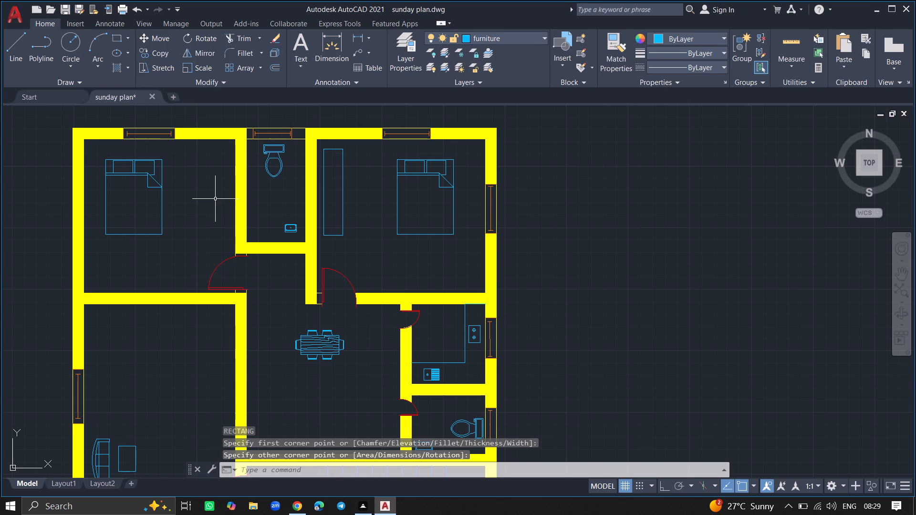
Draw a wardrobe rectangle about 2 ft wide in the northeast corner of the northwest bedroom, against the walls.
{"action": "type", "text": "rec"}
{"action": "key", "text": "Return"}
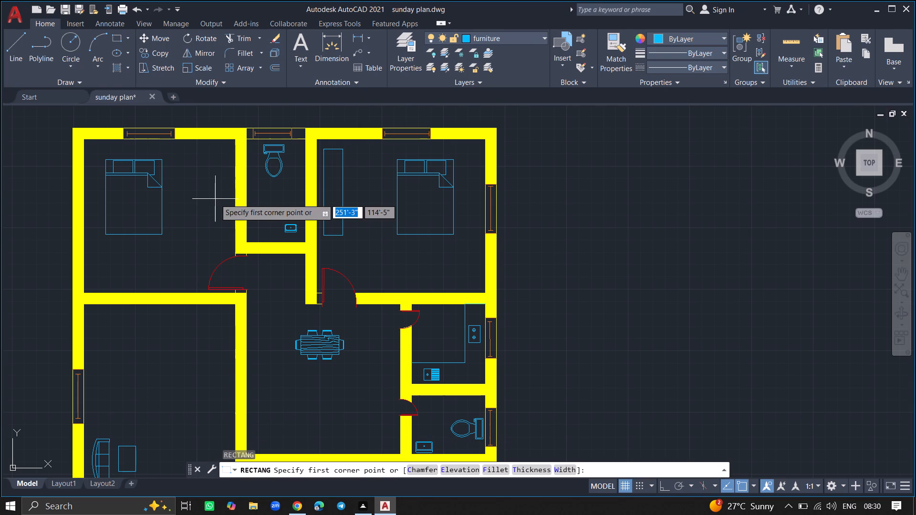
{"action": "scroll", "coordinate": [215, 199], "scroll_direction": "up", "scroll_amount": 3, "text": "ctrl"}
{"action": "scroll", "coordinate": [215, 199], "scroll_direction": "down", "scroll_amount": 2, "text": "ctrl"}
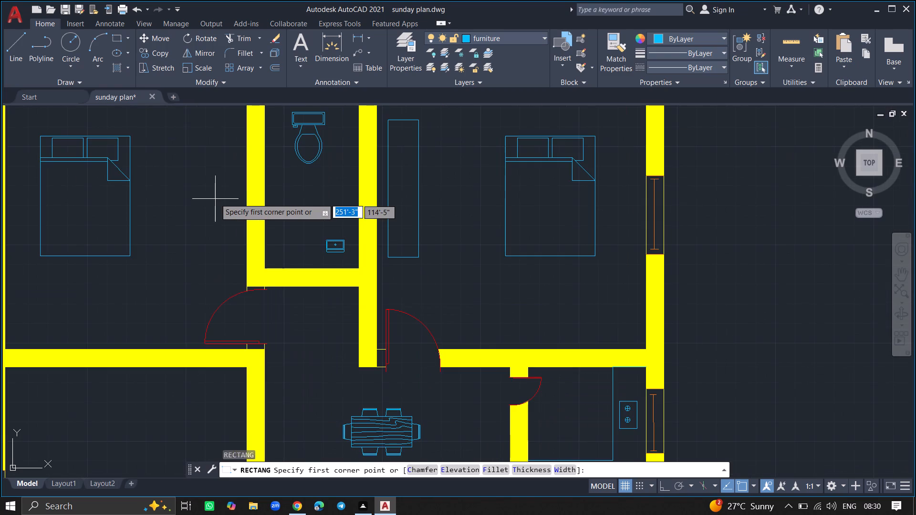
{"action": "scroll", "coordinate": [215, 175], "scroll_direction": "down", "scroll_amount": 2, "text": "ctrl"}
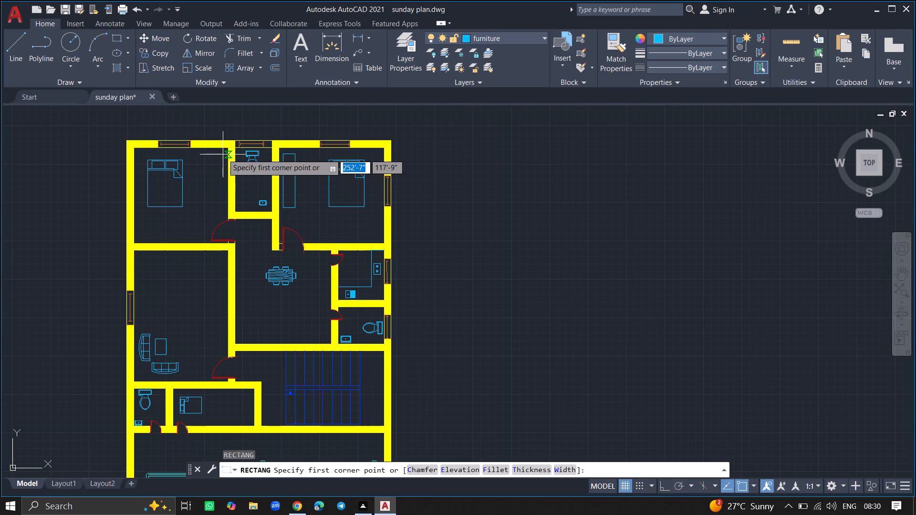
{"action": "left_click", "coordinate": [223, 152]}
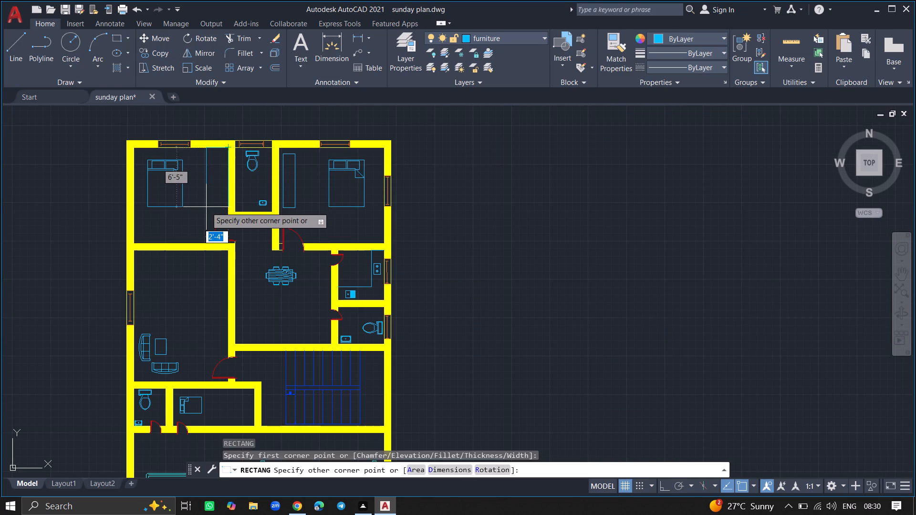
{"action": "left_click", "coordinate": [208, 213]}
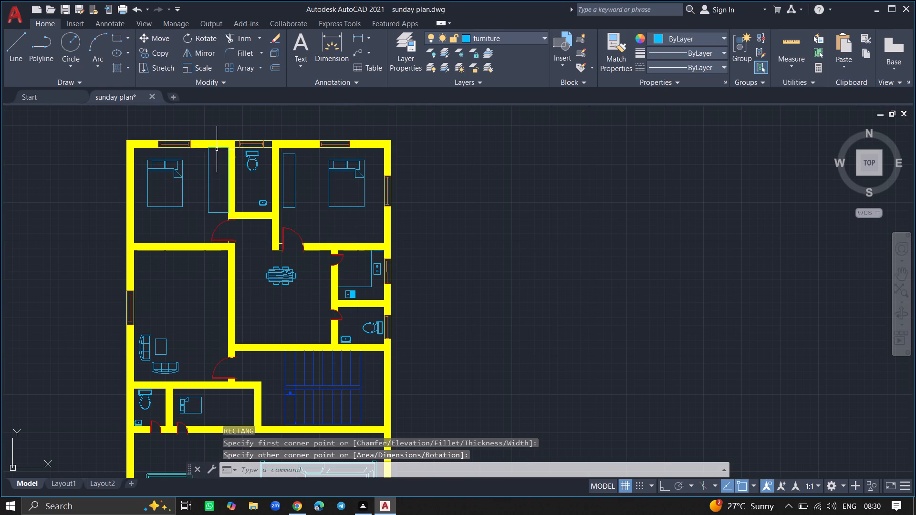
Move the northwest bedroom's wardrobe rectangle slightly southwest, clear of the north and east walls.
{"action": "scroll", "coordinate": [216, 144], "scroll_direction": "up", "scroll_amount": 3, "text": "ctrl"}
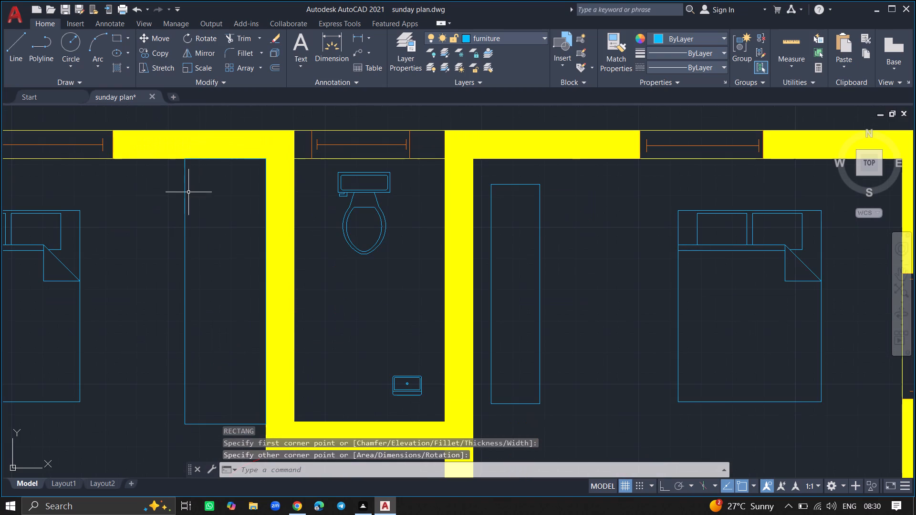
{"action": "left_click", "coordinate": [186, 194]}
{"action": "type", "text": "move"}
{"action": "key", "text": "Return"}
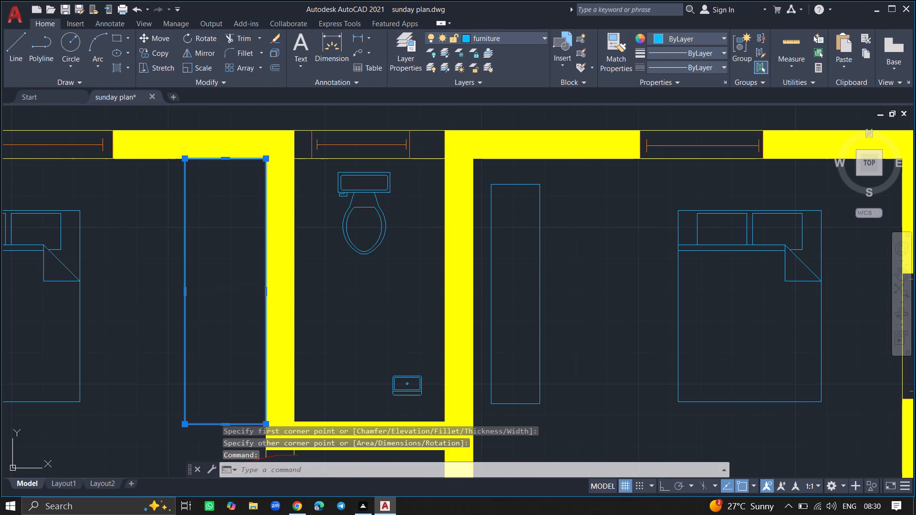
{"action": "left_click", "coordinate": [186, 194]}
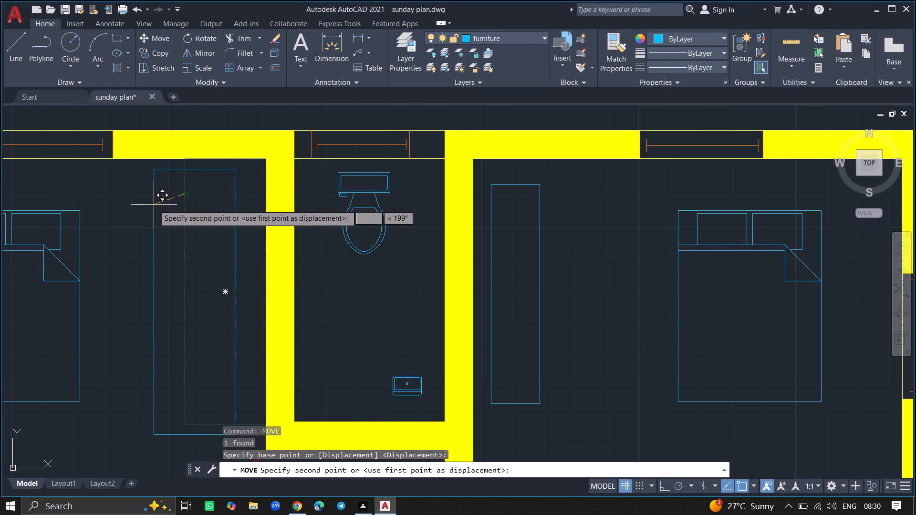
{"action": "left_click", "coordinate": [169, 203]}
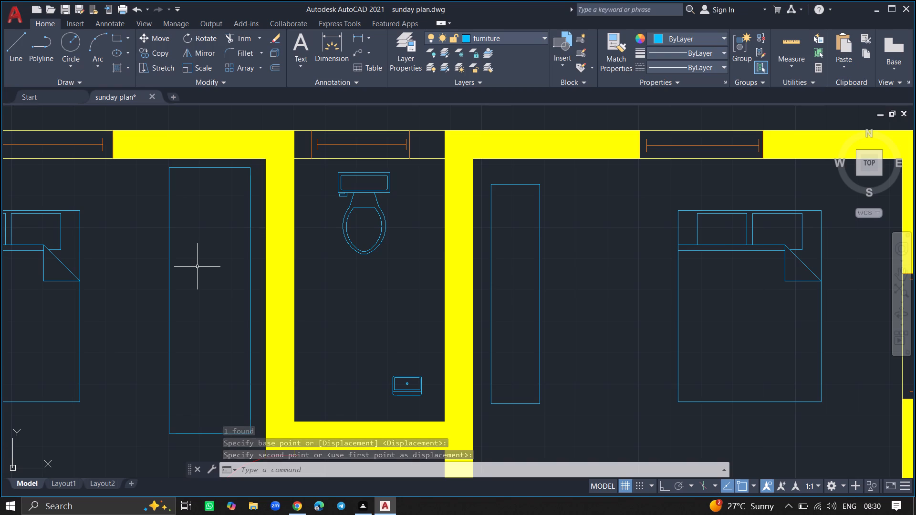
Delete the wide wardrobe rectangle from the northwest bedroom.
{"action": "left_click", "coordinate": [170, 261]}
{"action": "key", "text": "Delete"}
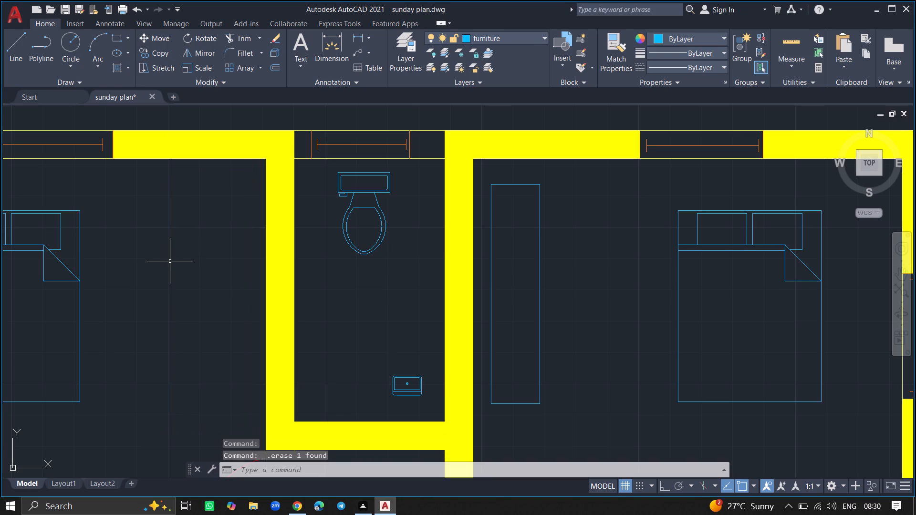
Copy the northeast bedroom's wardrobe rectangle into the northwest bedroom, near its east wall.
{"action": "left_click", "coordinate": [491, 266]}
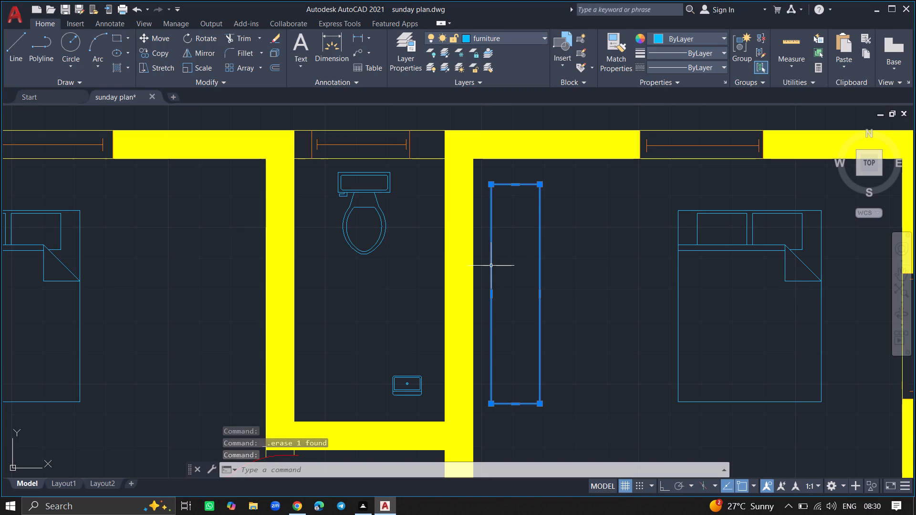
{"action": "type", "text": "copy"}
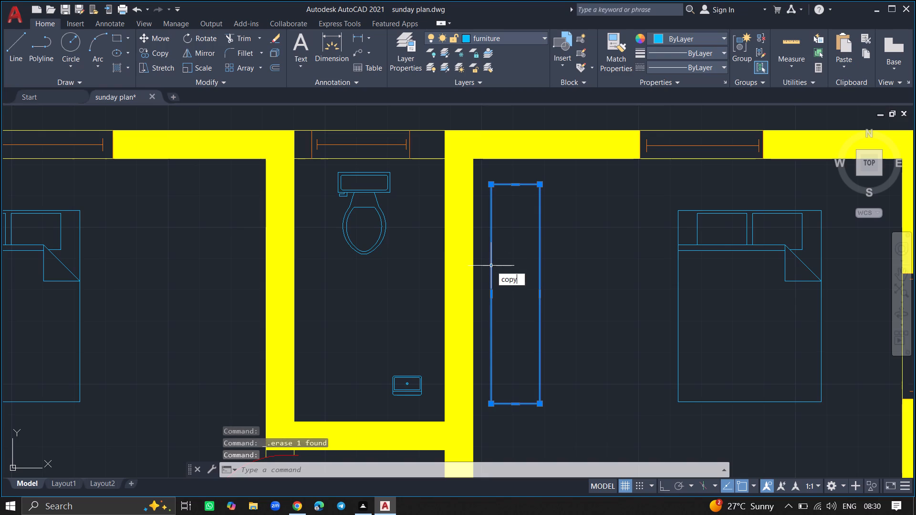
{"action": "key", "text": "Return"}
{"action": "left_click", "coordinate": [491, 266]}
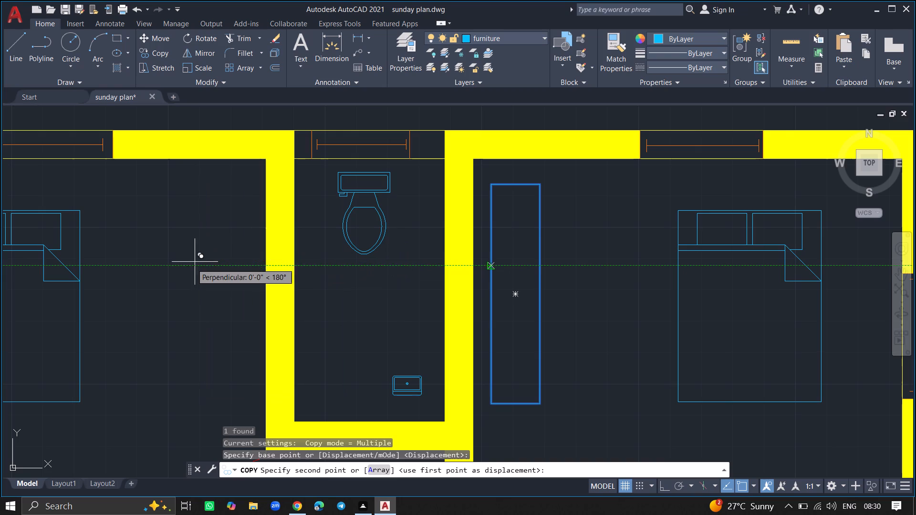
{"action": "left_click", "coordinate": [198, 256]}
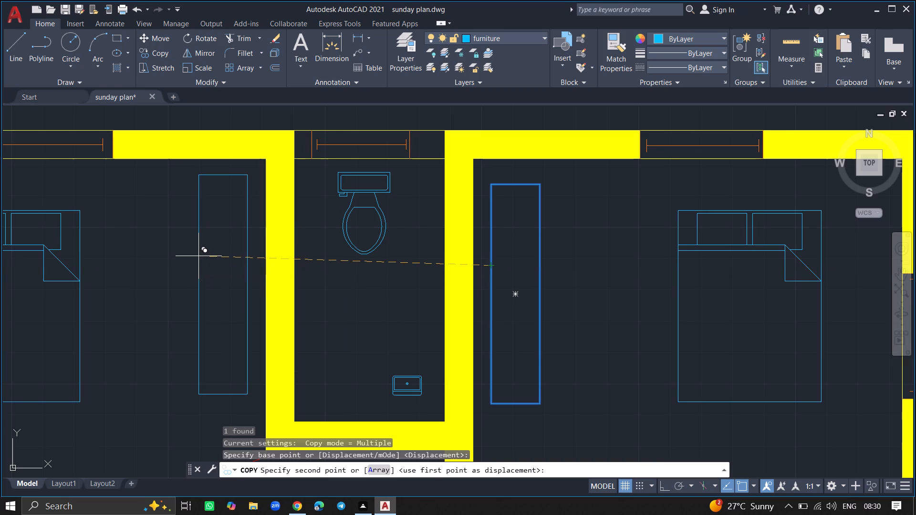
{"action": "key", "text": "Escape"}
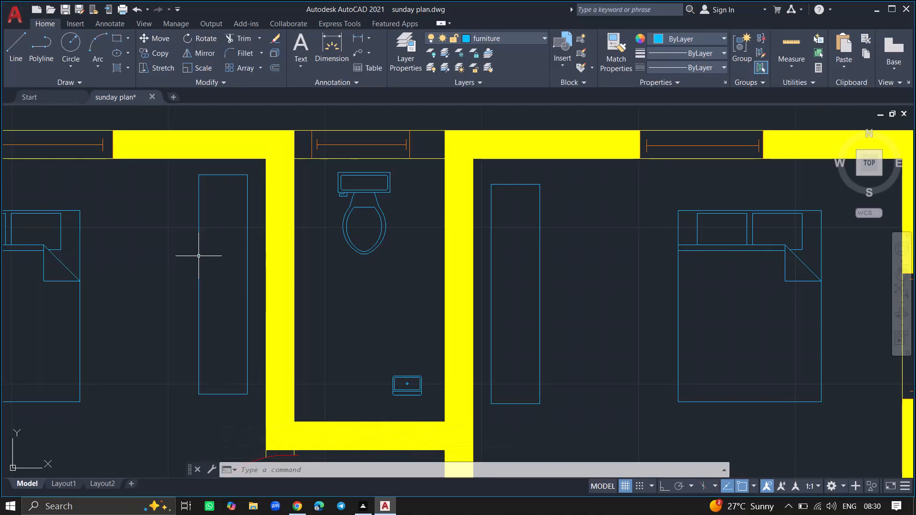
Draw a lengthwise centre line through the northwest bedroom's wardrobe, joining the midpoints of its north and south edges.
{"action": "key", "text": "l"}
{"action": "key", "text": "Return"}
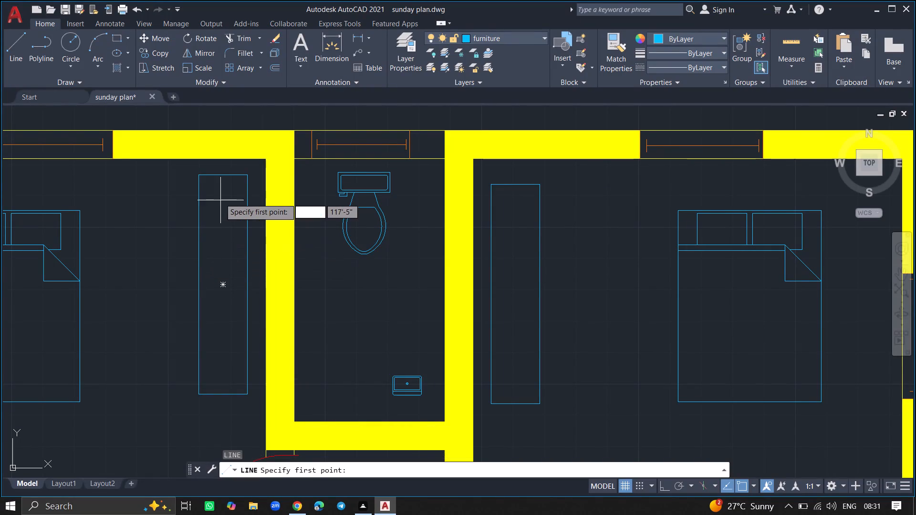
{"action": "left_click_drag", "start_coordinate": [224, 175], "coordinate": [236, 355]}
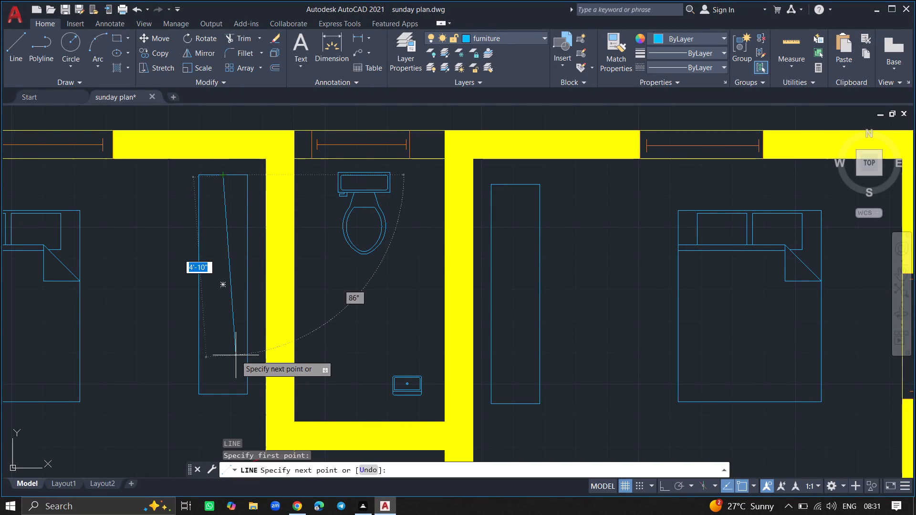
{"action": "left_click", "coordinate": [225, 398]}
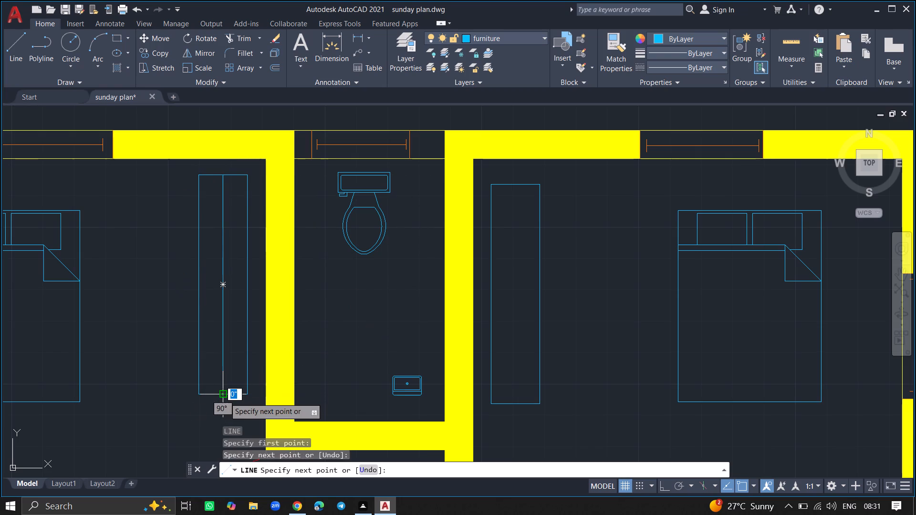
{"action": "key", "text": "Return"}
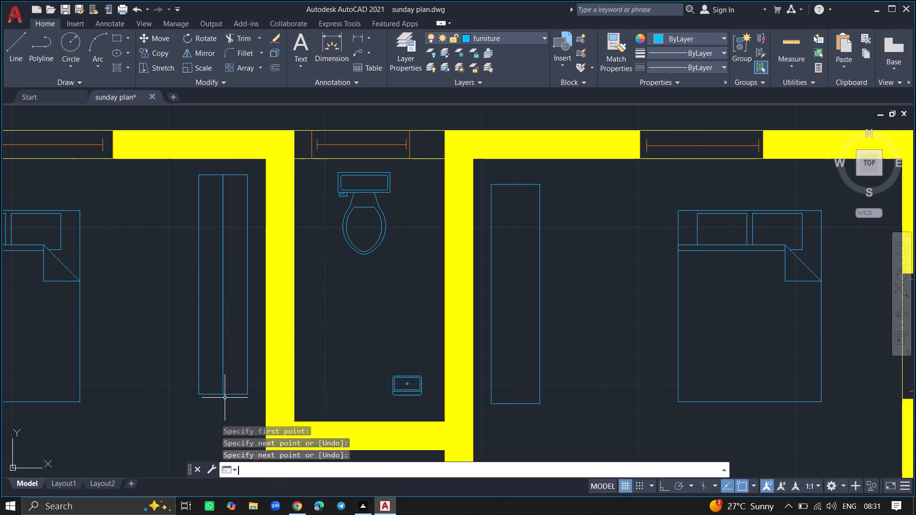
Draw a short diagonal hanger line across the wardrobe's centre line near its north end, sloping down to the southwest.
{"action": "key", "text": "l"}
{"action": "key", "text": "Return"}
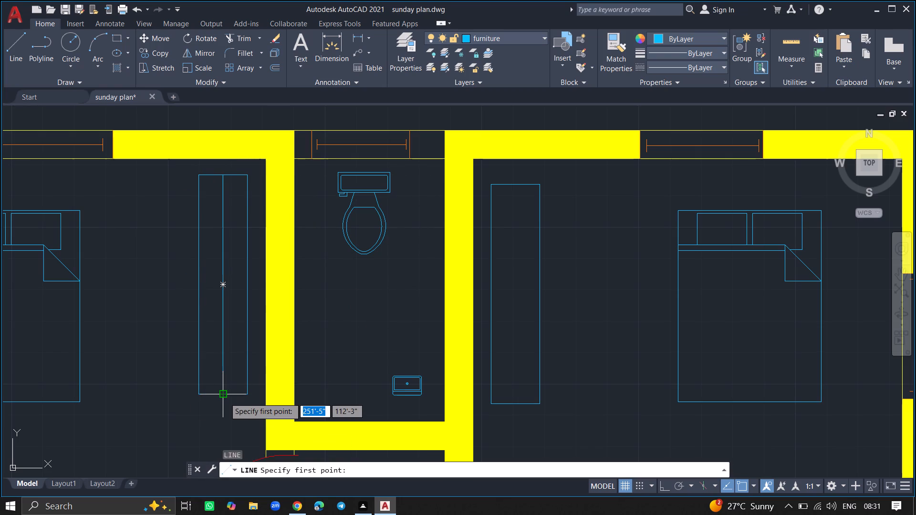
{"action": "scroll", "coordinate": [233, 205], "scroll_direction": "up", "scroll_amount": 2, "text": "ctrl"}
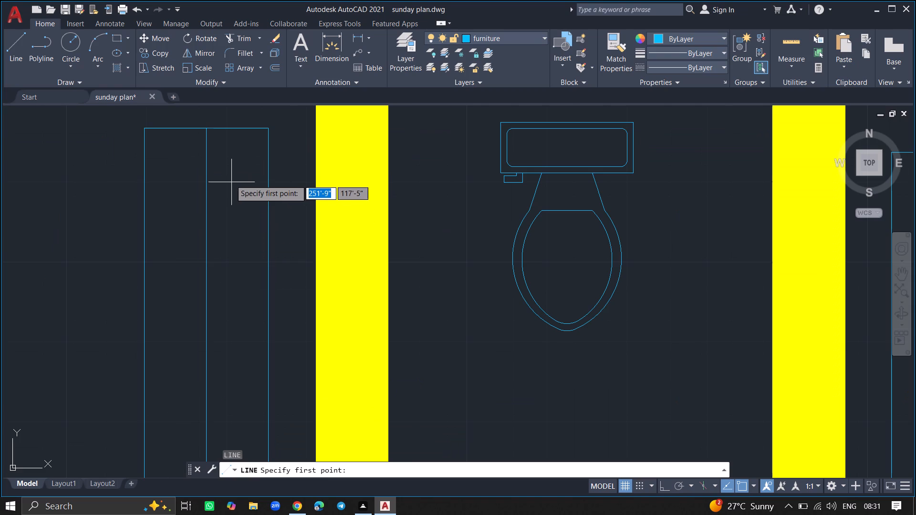
{"action": "left_click", "coordinate": [232, 157]}
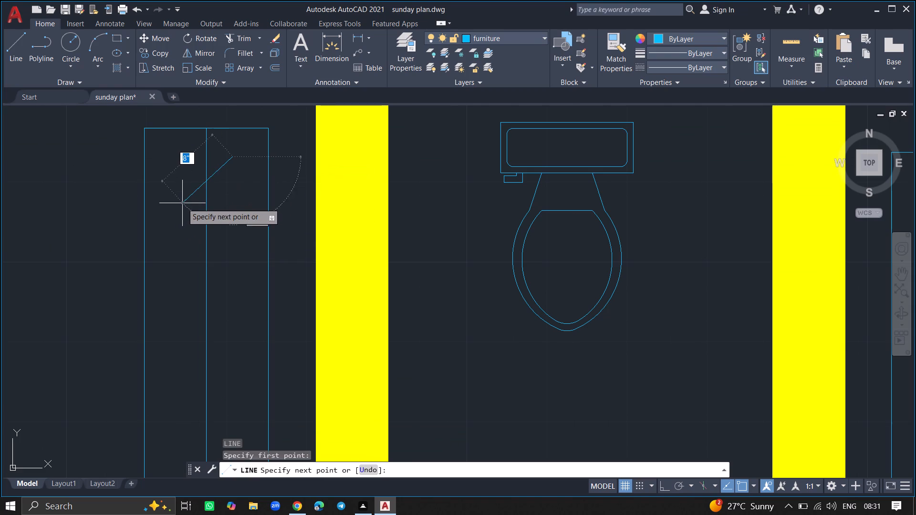
{"action": "left_click", "coordinate": [178, 206]}
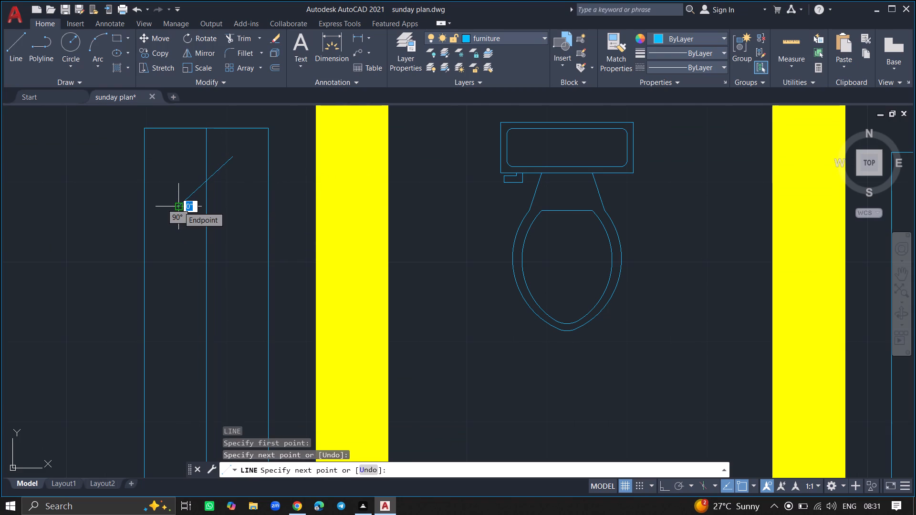
{"action": "key", "text": "Return"}
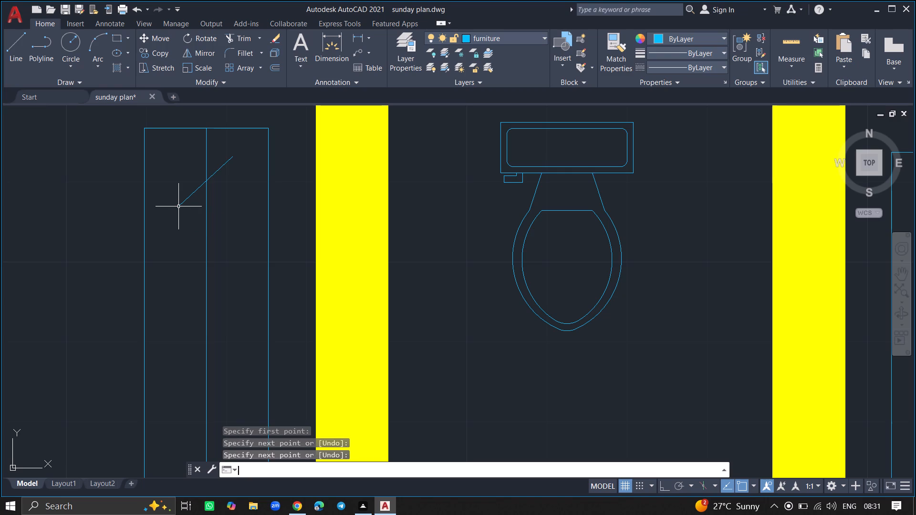
Copy the northwest wardrobe's diagonal hanger line as a fitted array of 20 items, running south about 4'-11" along the centre line.
{"action": "left_click", "coordinate": [181, 206]}
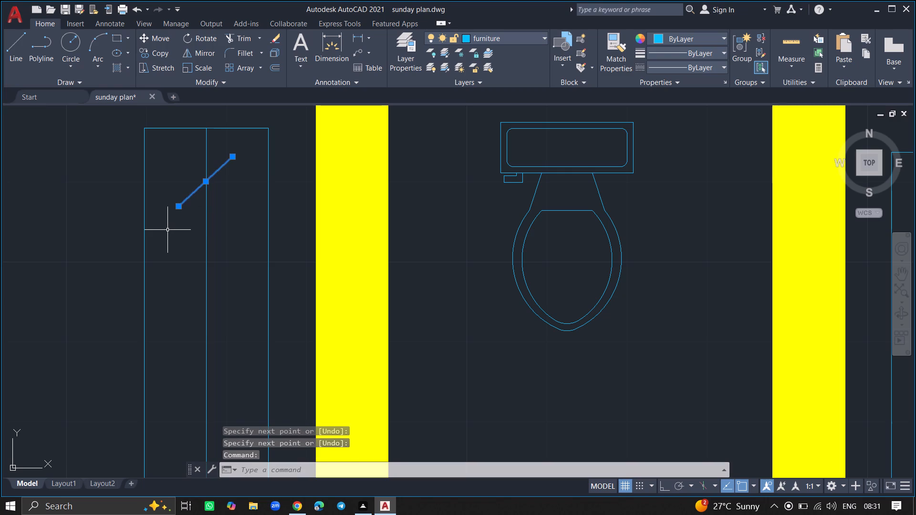
{"action": "type", "text": "copy"}
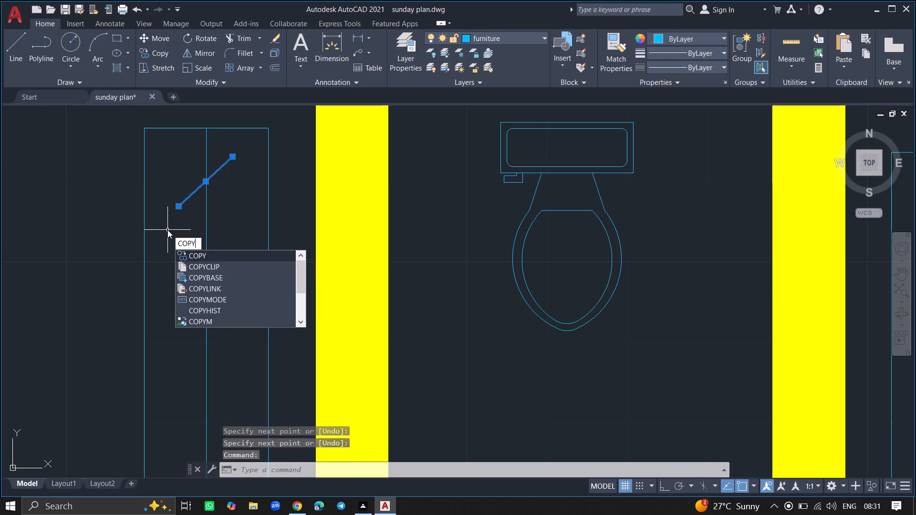
{"action": "key", "text": "Return"}
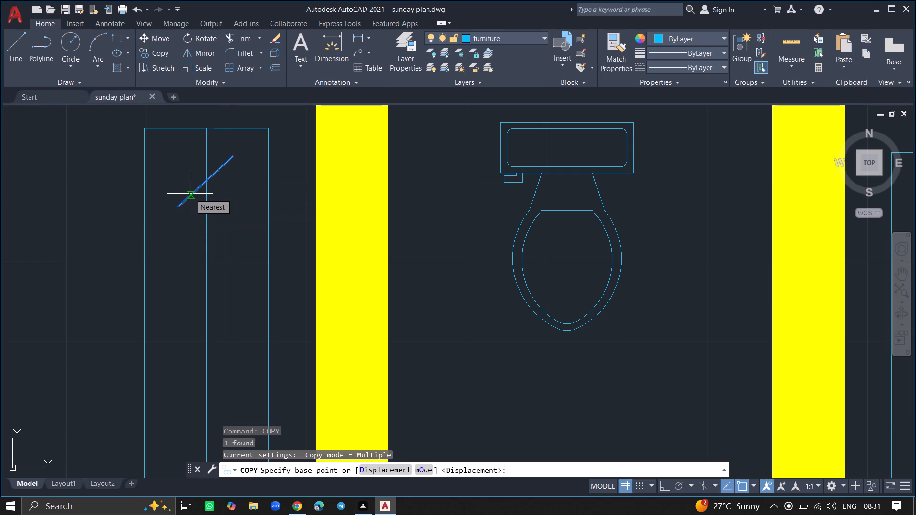
{"action": "left_click", "coordinate": [190, 194]}
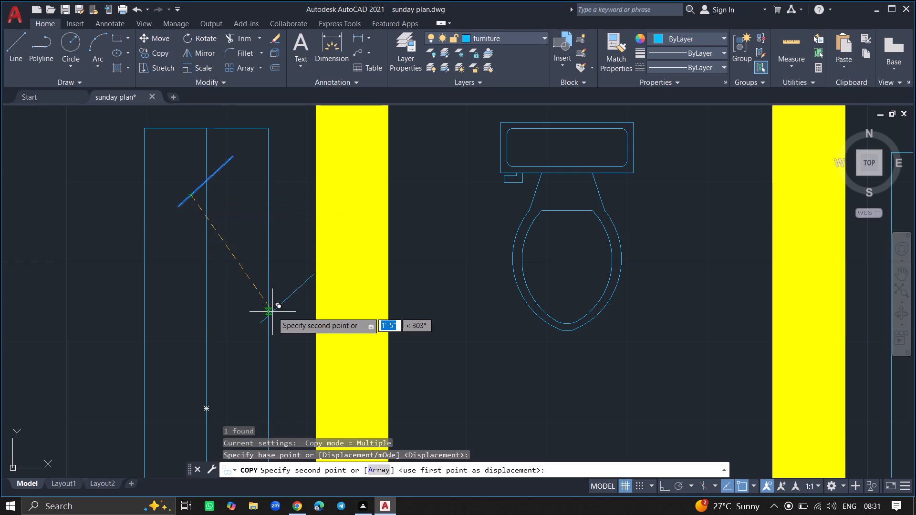
{"action": "left_click", "coordinate": [372, 468]}
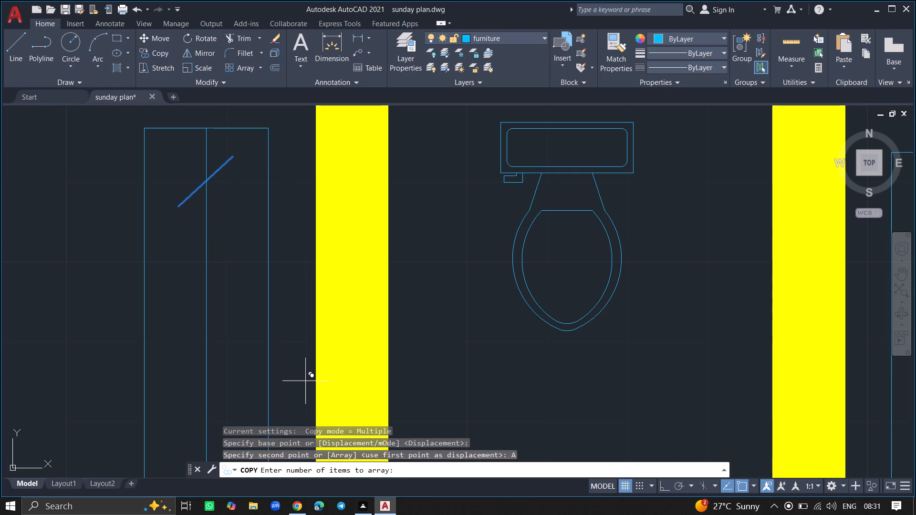
{"action": "key", "text": "2"}
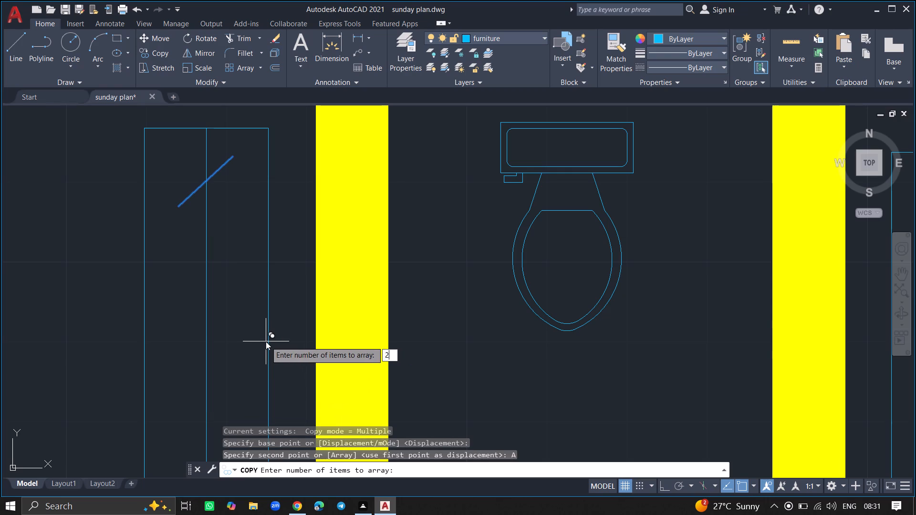
{"action": "key", "text": "0"}
{"action": "key", "text": "Return"}
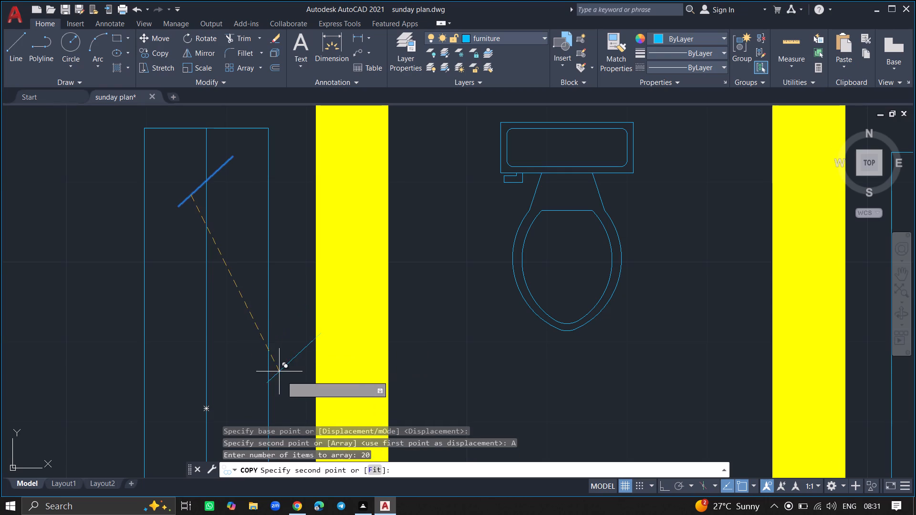
{"action": "left_click", "coordinate": [375, 473]}
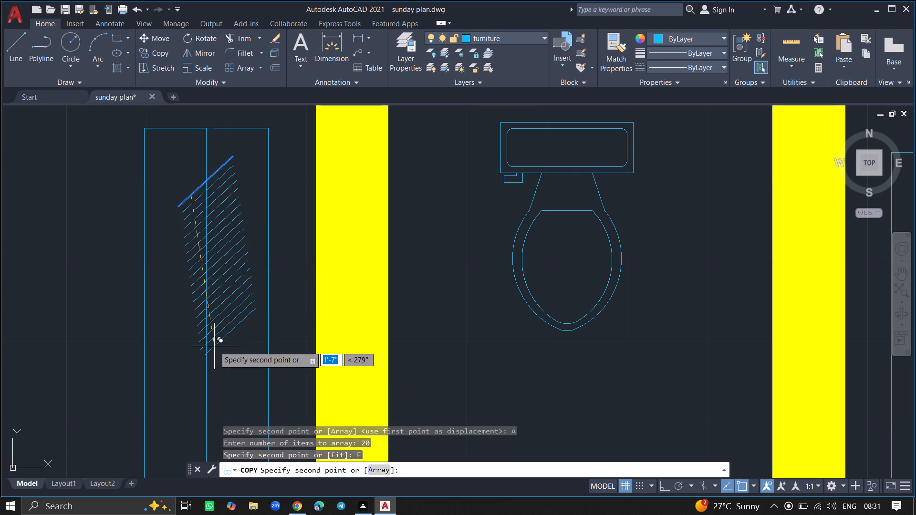
{"action": "scroll", "coordinate": [214, 346], "scroll_direction": "down", "scroll_amount": 6, "text": "ctrl"}
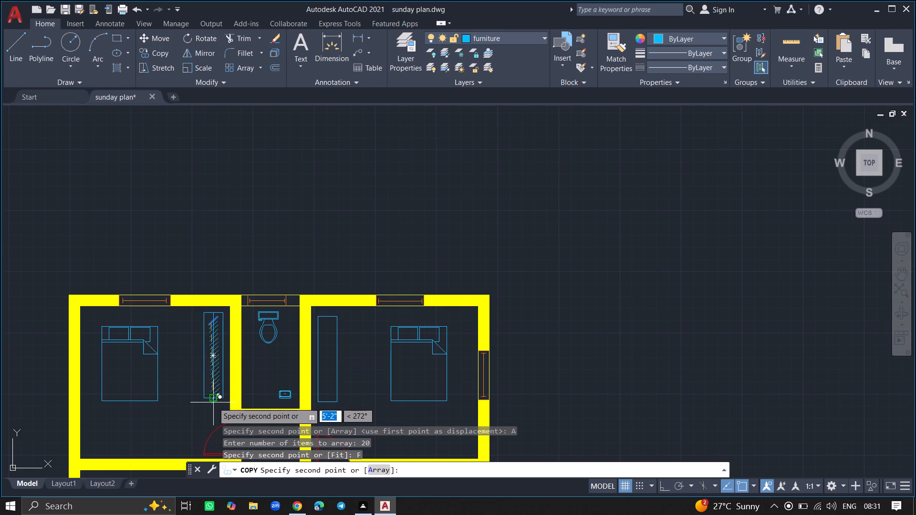
{"action": "scroll", "coordinate": [213, 402], "scroll_direction": "up", "scroll_amount": 5, "text": "ctrl"}
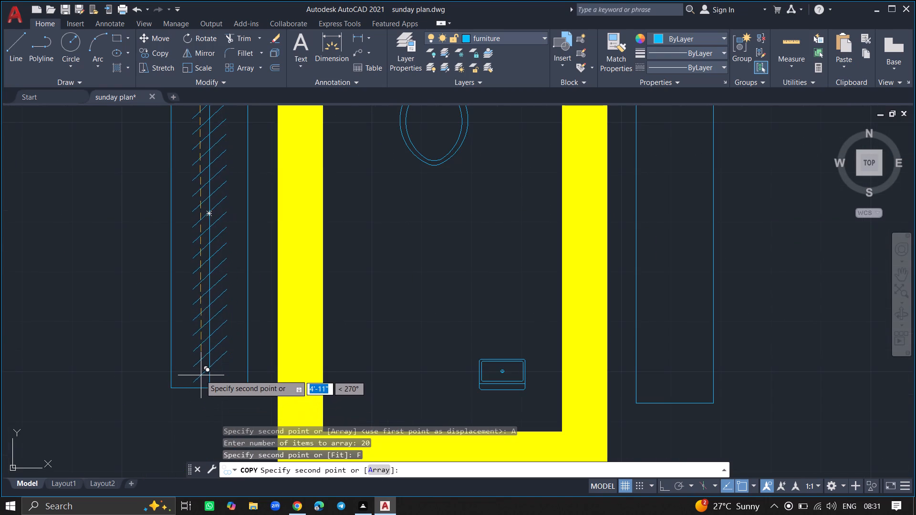
{"action": "left_click", "coordinate": [199, 371]}
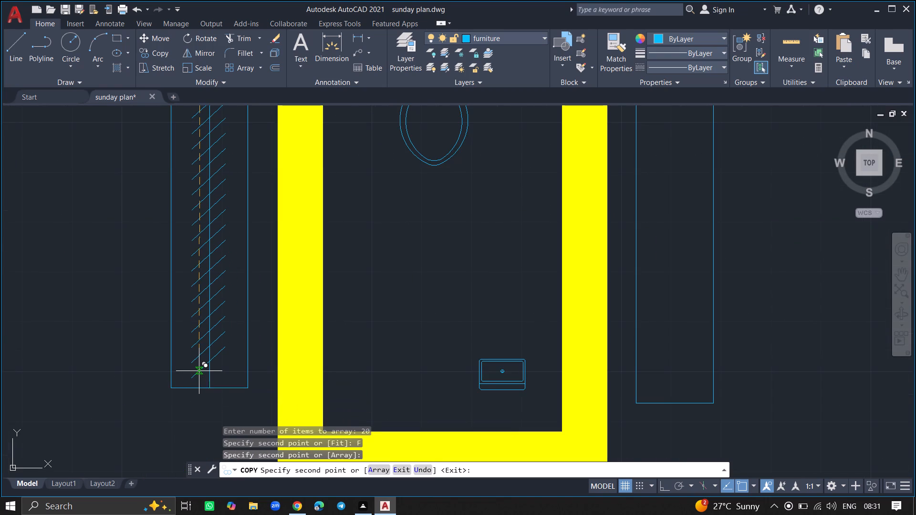
{"action": "key", "text": "Return"}
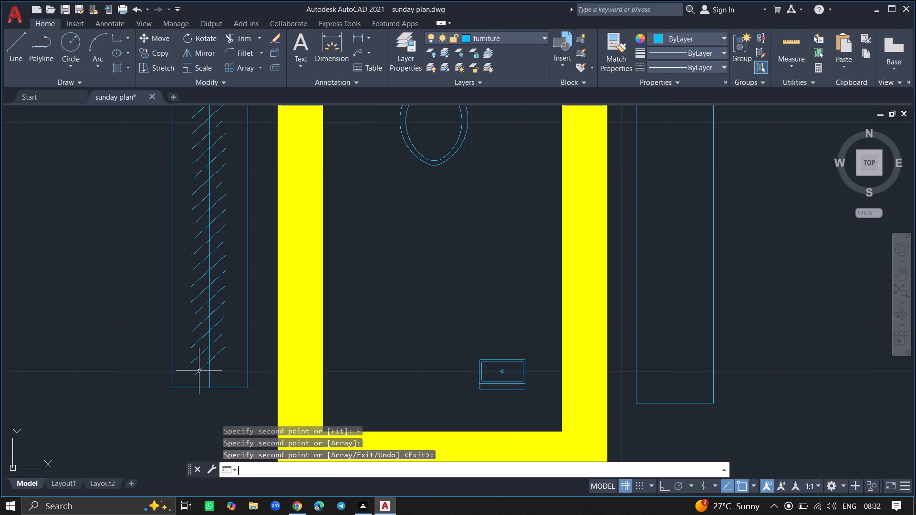
Draw a lengthwise centre line through the northeast bedroom's wardrobe, joining the midpoints of its north and south edges.
{"action": "scroll", "coordinate": [199, 371], "scroll_direction": "down", "scroll_amount": 2, "text": "ctrl"}
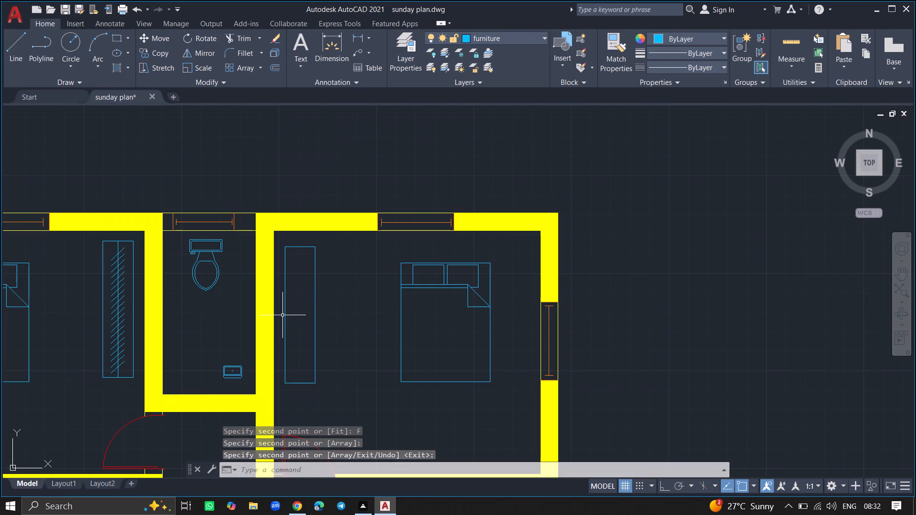
{"action": "key", "text": "l"}
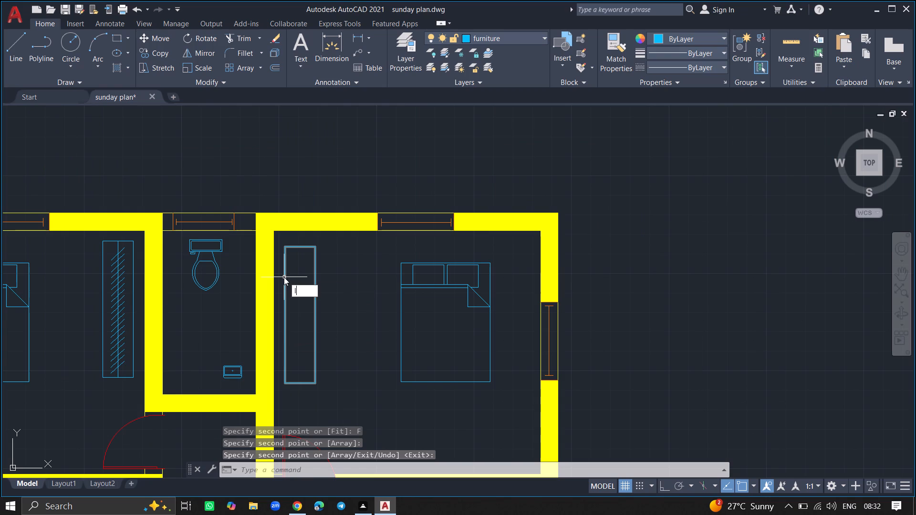
{"action": "key", "text": "Return"}
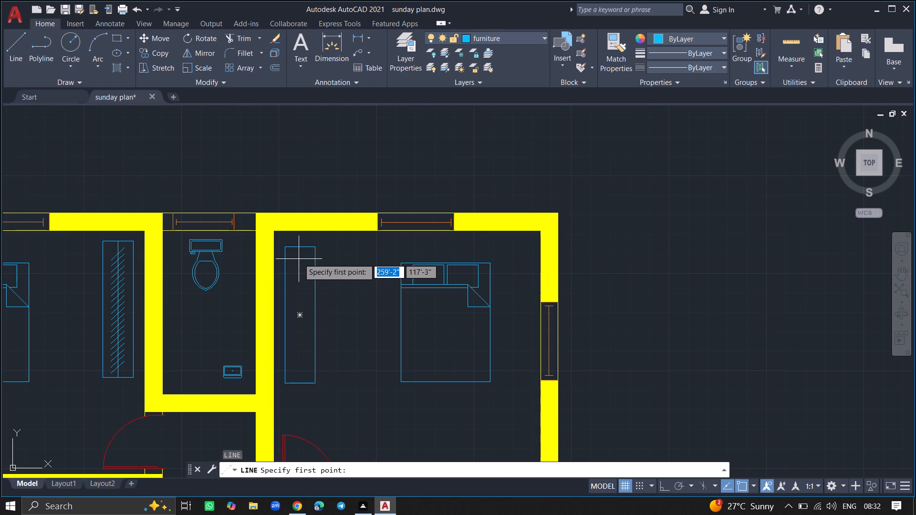
{"action": "left_click_drag", "start_coordinate": [300, 246], "coordinate": [319, 362]}
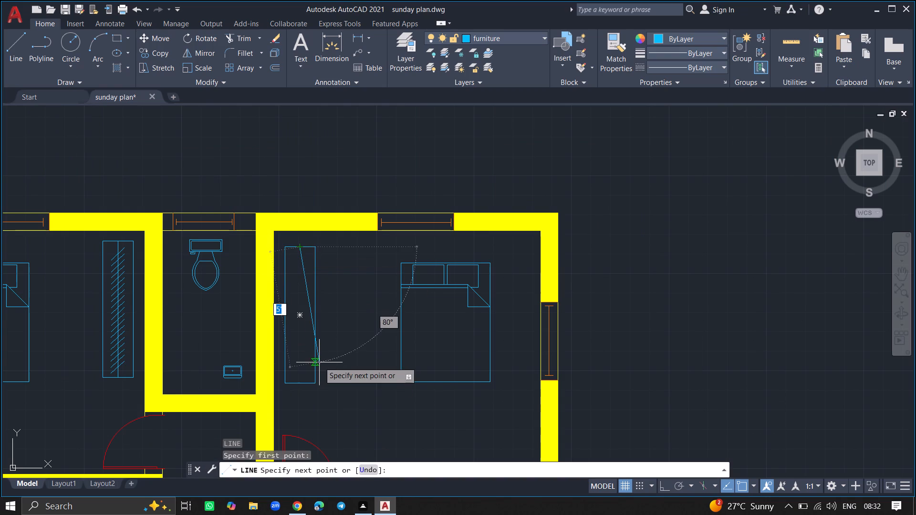
{"action": "left_click", "coordinate": [303, 384]}
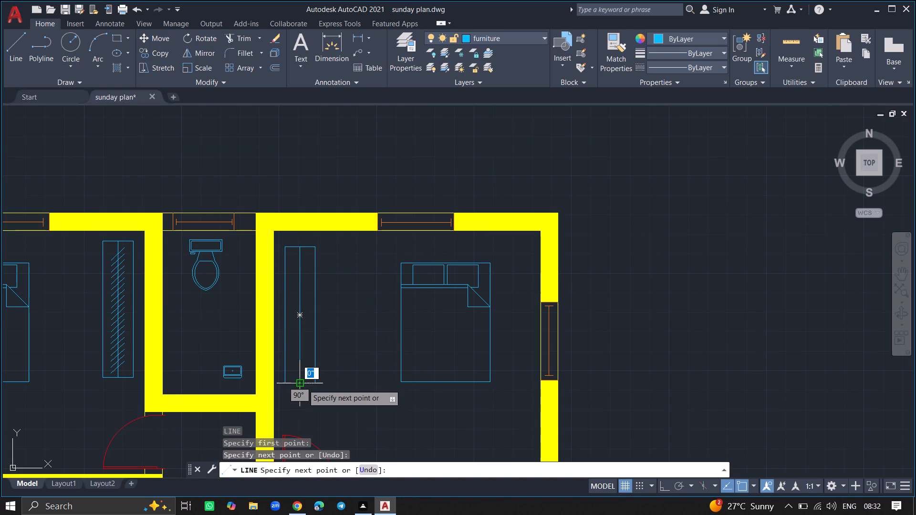
{"action": "key", "text": "Return"}
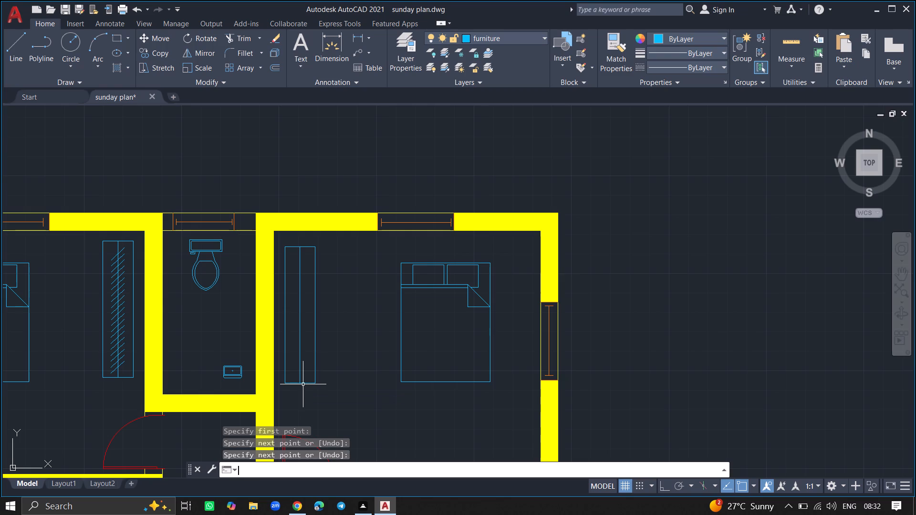
Draw a diagonal hanger line about 7" long across the northeast wardrobe's centre line near its north end, sloping down to the southwest.
{"action": "scroll", "coordinate": [303, 384], "scroll_direction": "up", "scroll_amount": 1, "text": "ctrl"}
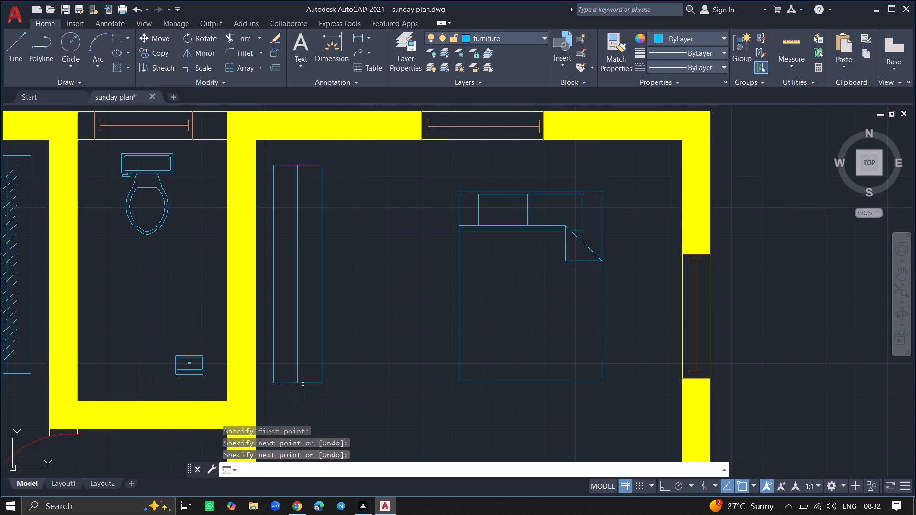
{"action": "key", "text": "l"}
{"action": "key", "text": "Return"}
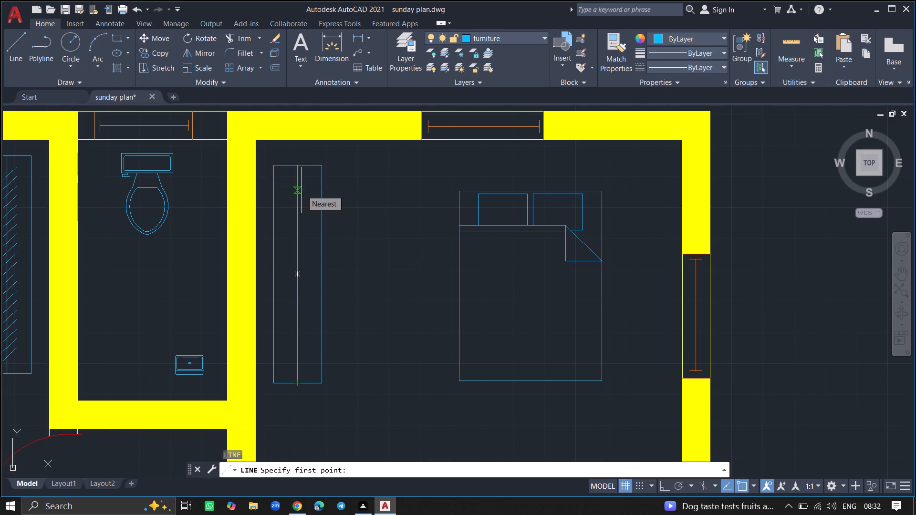
{"action": "scroll", "coordinate": [302, 190], "scroll_direction": "up", "scroll_amount": 5, "text": "ctrl"}
{"action": "scroll", "coordinate": [302, 190], "scroll_direction": "down", "scroll_amount": 1, "text": "ctrl"}
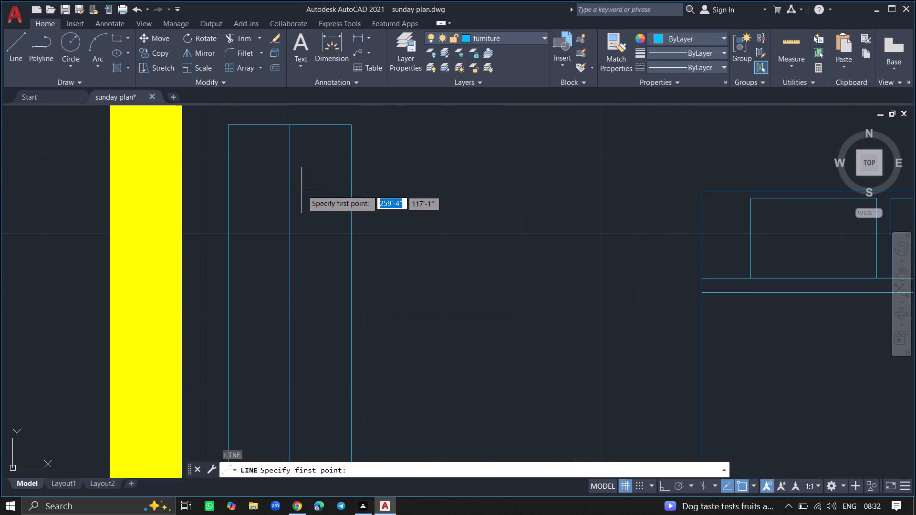
{"action": "left_click", "coordinate": [312, 139]}
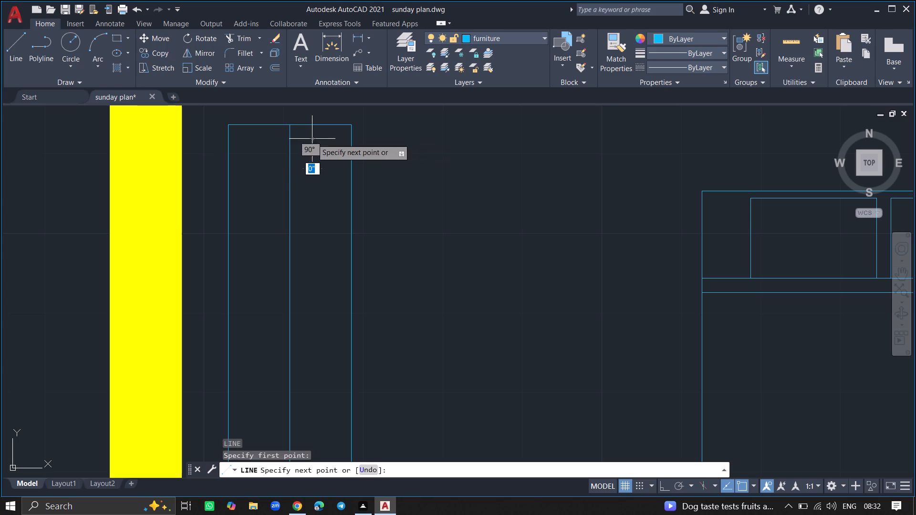
{"action": "left_click", "coordinate": [265, 173]}
{"action": "key", "text": "Return"}
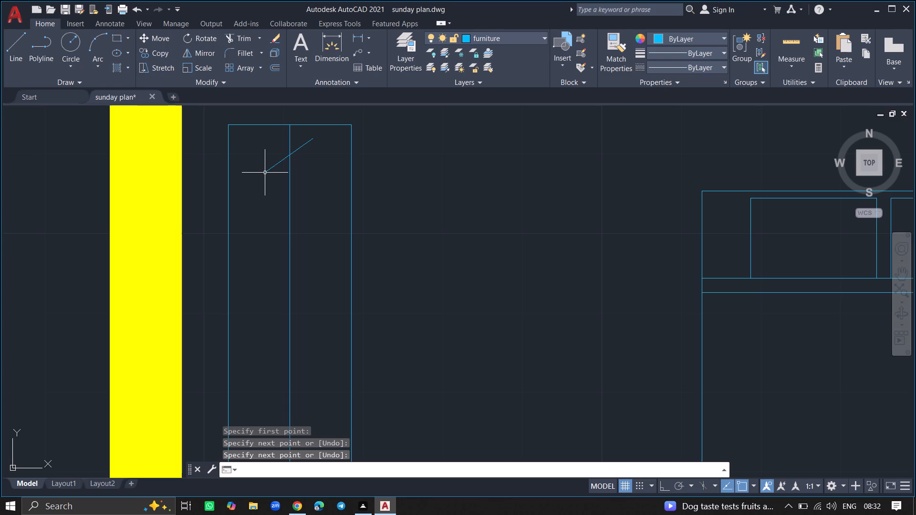
Copy the northeast wardrobe's hanger line as a fitted array of 20 items, running south about 5'-2" along the centre line.
{"action": "type", "text": "copy"}
{"action": "key", "text": "Return"}
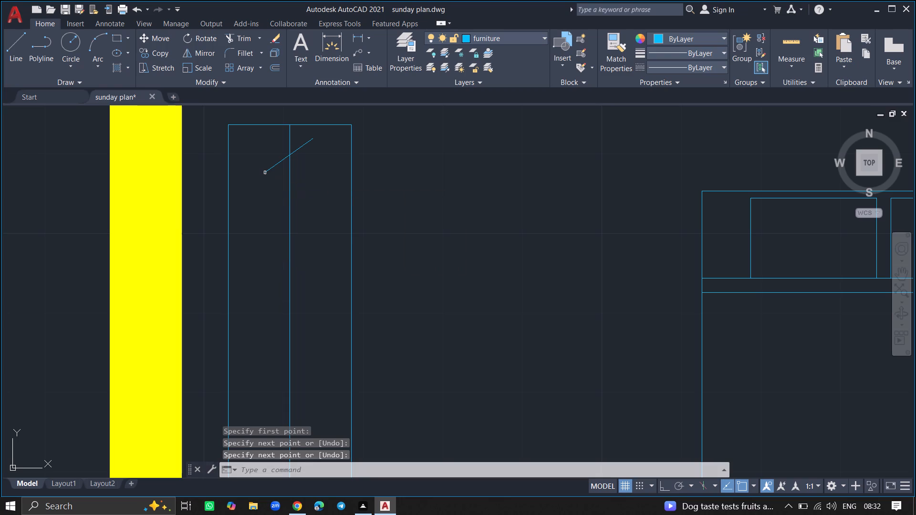
{"action": "left_click", "coordinate": [265, 170]}
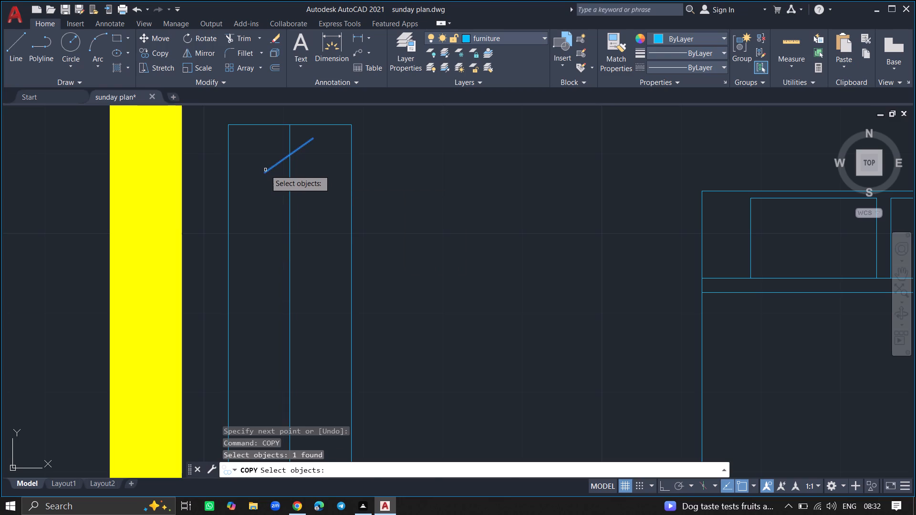
{"action": "key", "text": "Return"}
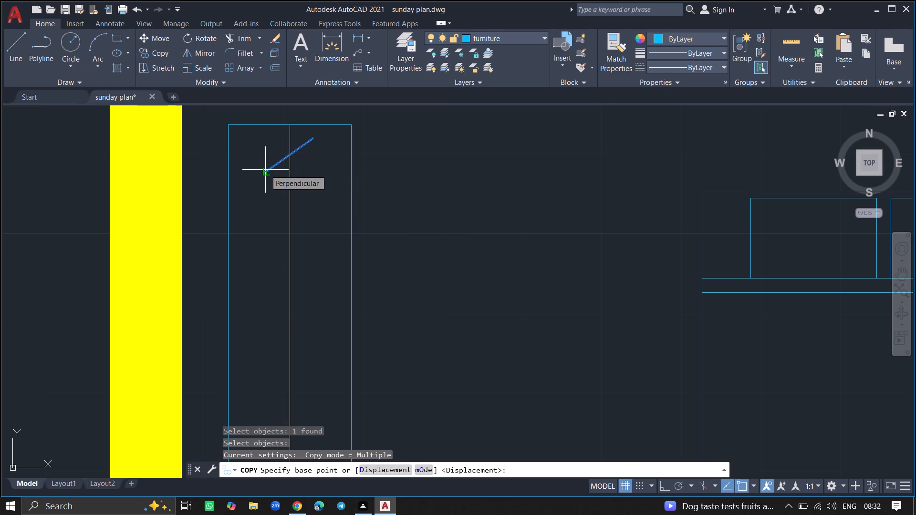
{"action": "left_click", "coordinate": [265, 170]}
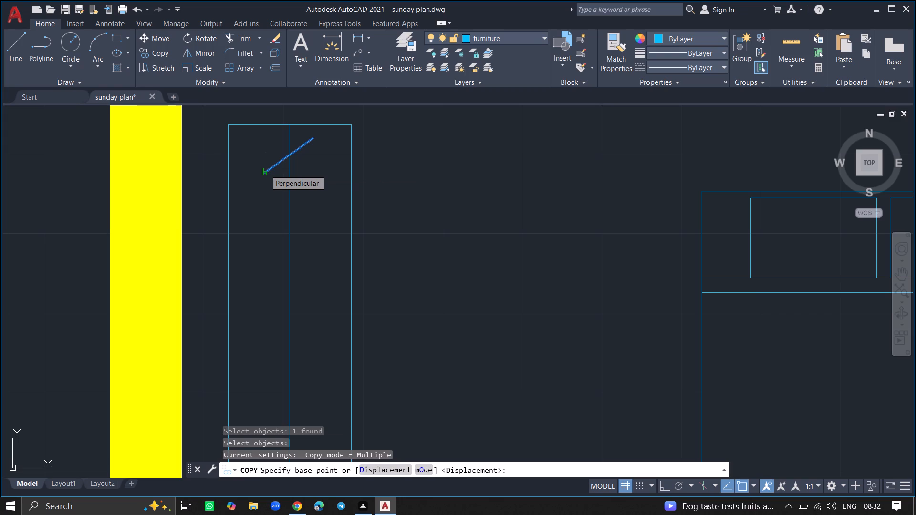
{"action": "left_click", "coordinate": [265, 170]}
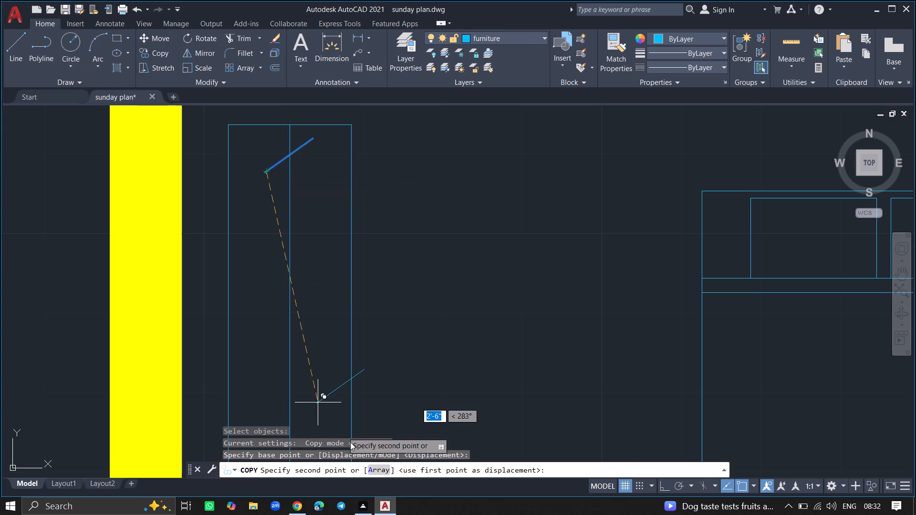
{"action": "left_click", "coordinate": [379, 470]}
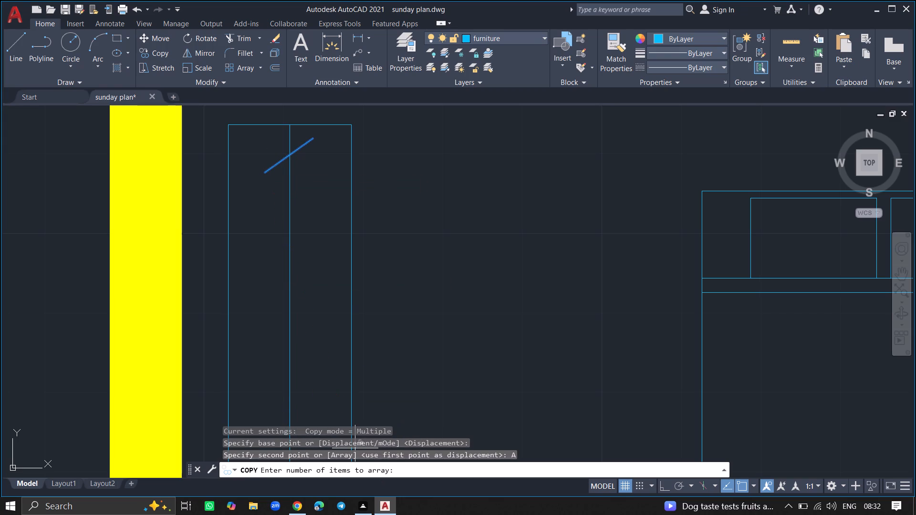
{"action": "type", "text": "20"}
{"action": "key", "text": "Return"}
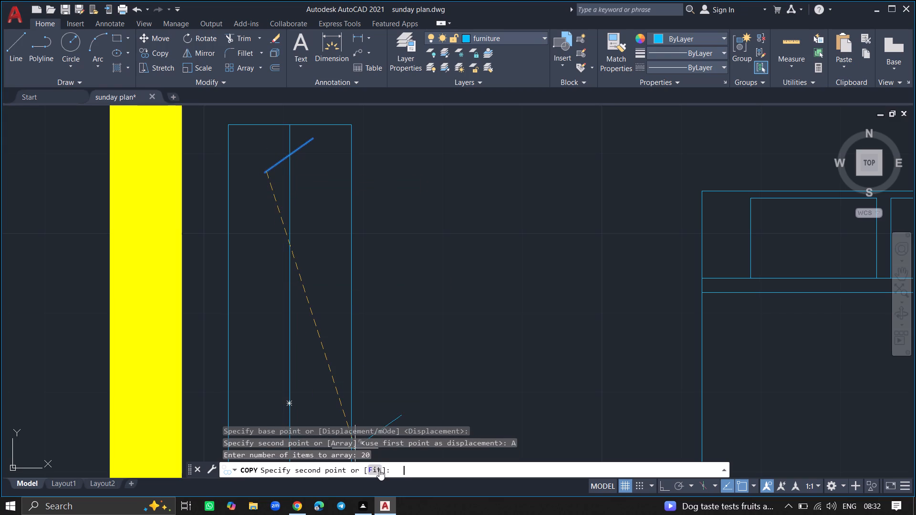
{"action": "left_click", "coordinate": [375, 470]}
{"action": "scroll", "coordinate": [284, 358], "scroll_direction": "down", "scroll_amount": 3, "text": "ctrl"}
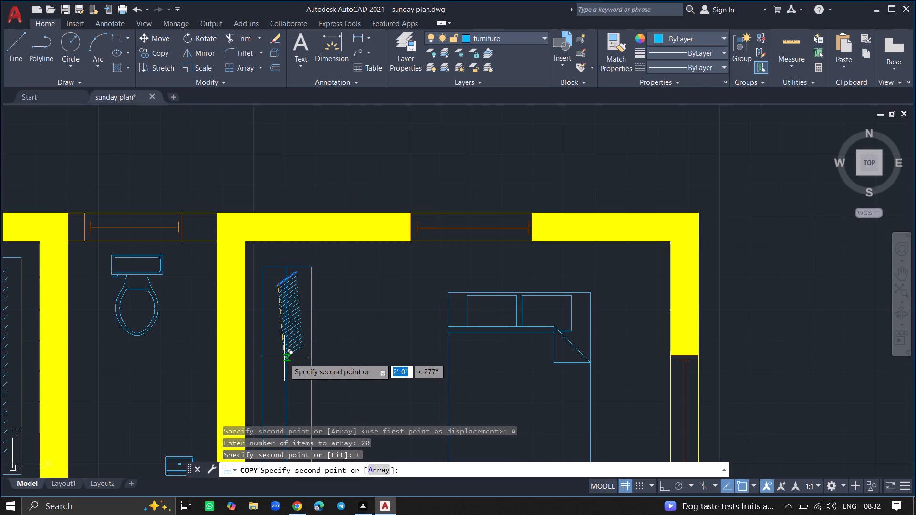
{"action": "scroll", "coordinate": [284, 358], "scroll_direction": "down", "scroll_amount": 2, "text": "ctrl"}
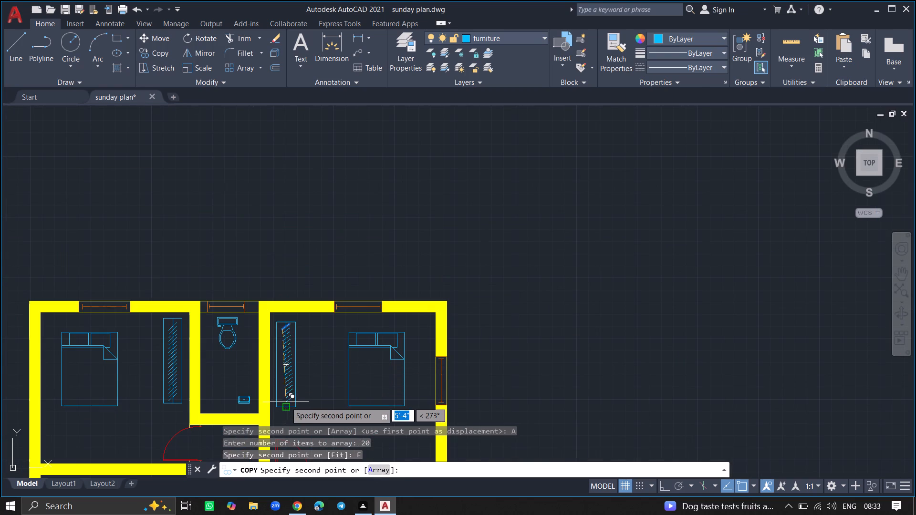
{"action": "scroll", "coordinate": [283, 404], "scroll_direction": "up", "scroll_amount": 3, "text": "ctrl"}
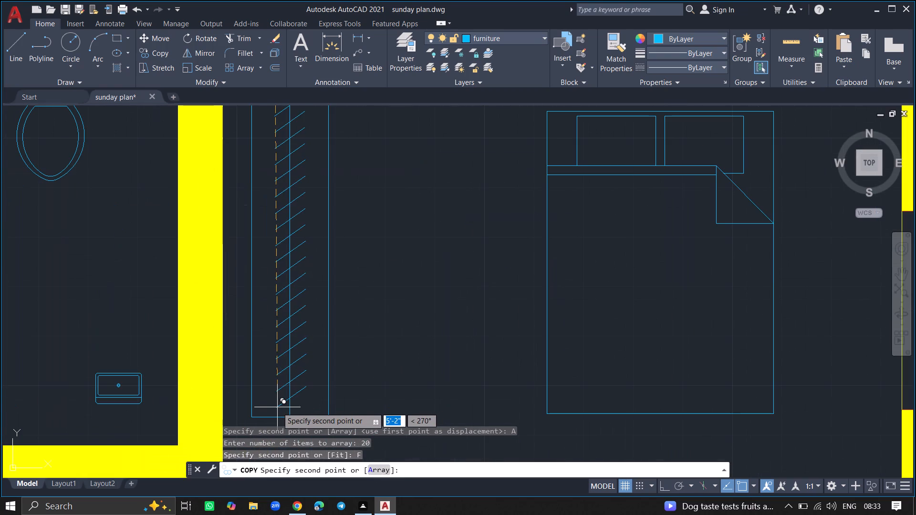
{"action": "left_click", "coordinate": [277, 407]}
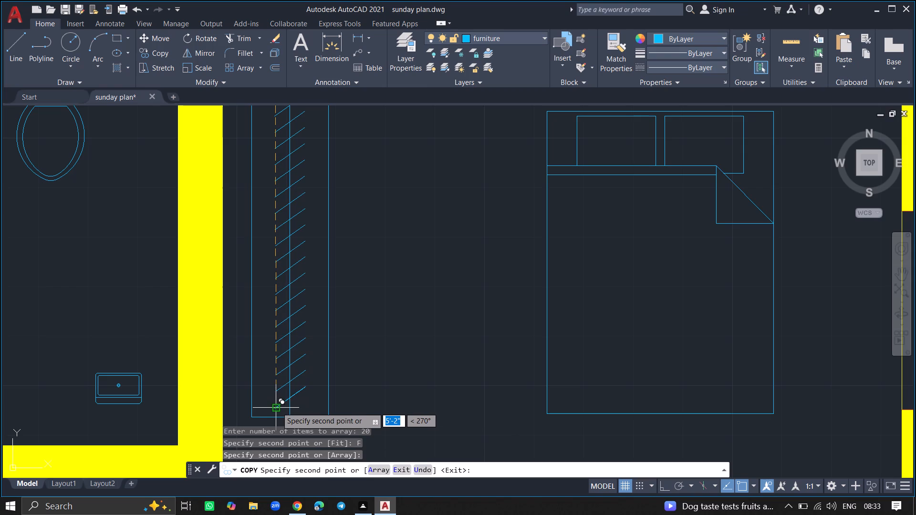
Finish the wardrobe hanger copy and make the dimensions layer current.
{"action": "key", "text": "Return"}
{"action": "scroll", "coordinate": [277, 407], "scroll_direction": "down", "scroll_amount": 4, "text": "ctrl"}
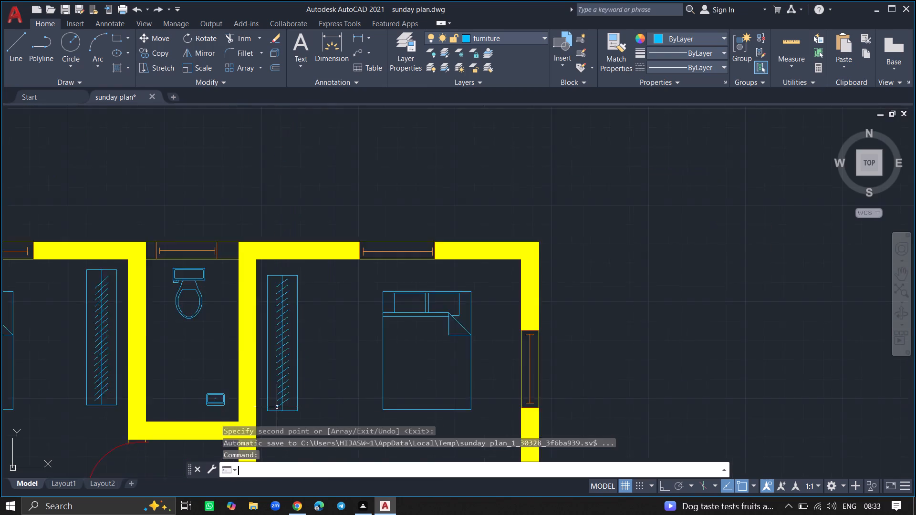
{"action": "scroll", "coordinate": [277, 407], "scroll_direction": "down", "scroll_amount": 3, "text": "ctrl"}
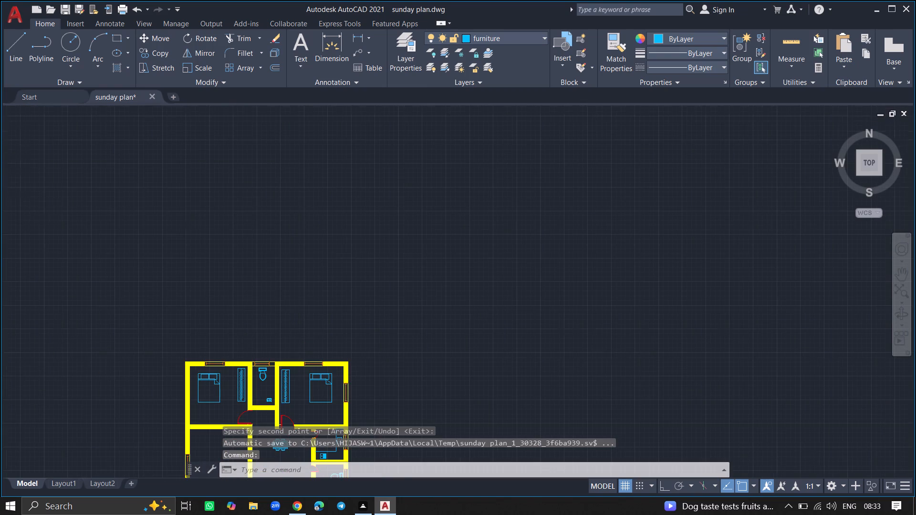
{"action": "scroll", "coordinate": [276, 327], "scroll_direction": "down", "scroll_amount": 1, "text": "ctrl"}
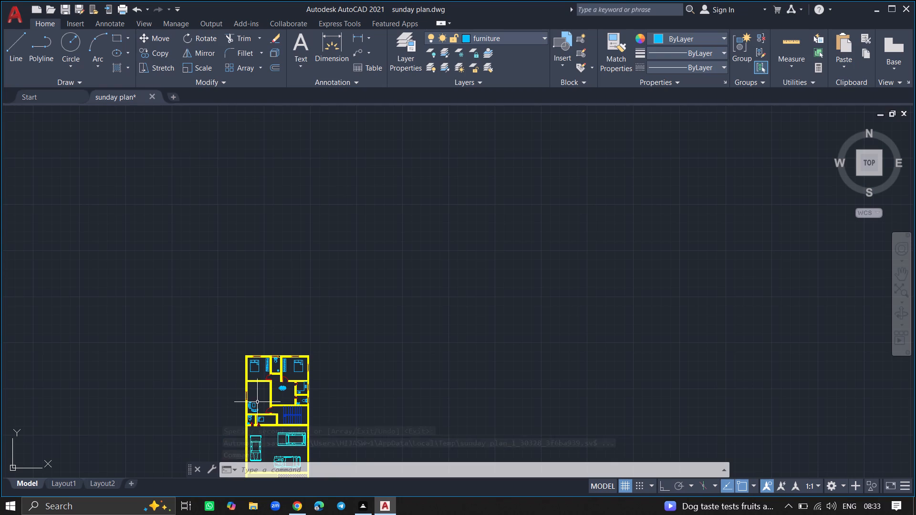
{"action": "scroll", "coordinate": [257, 402], "scroll_direction": "up", "scroll_amount": 1, "text": "ctrl"}
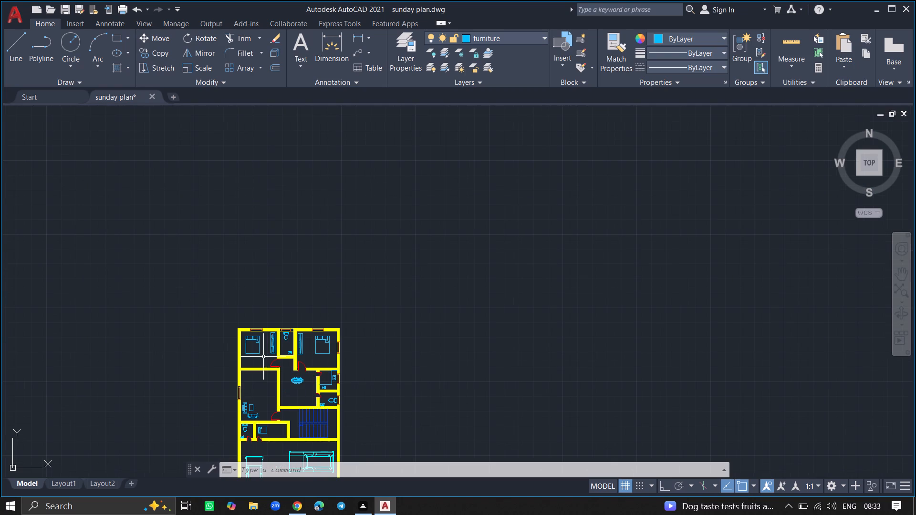
{"action": "scroll", "coordinate": [276, 291], "scroll_direction": "down", "scroll_amount": 2, "text": "ctrl"}
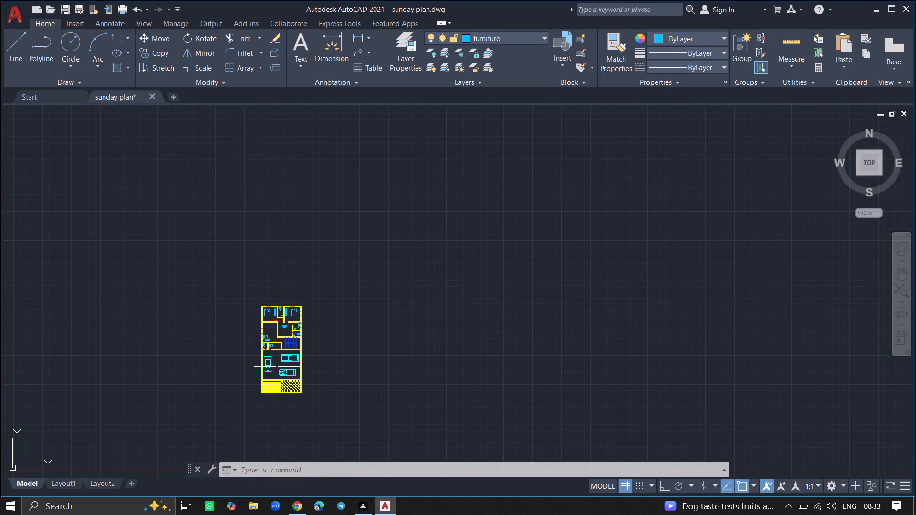
{"action": "scroll", "coordinate": [277, 367], "scroll_direction": "up", "scroll_amount": 2, "text": "ctrl"}
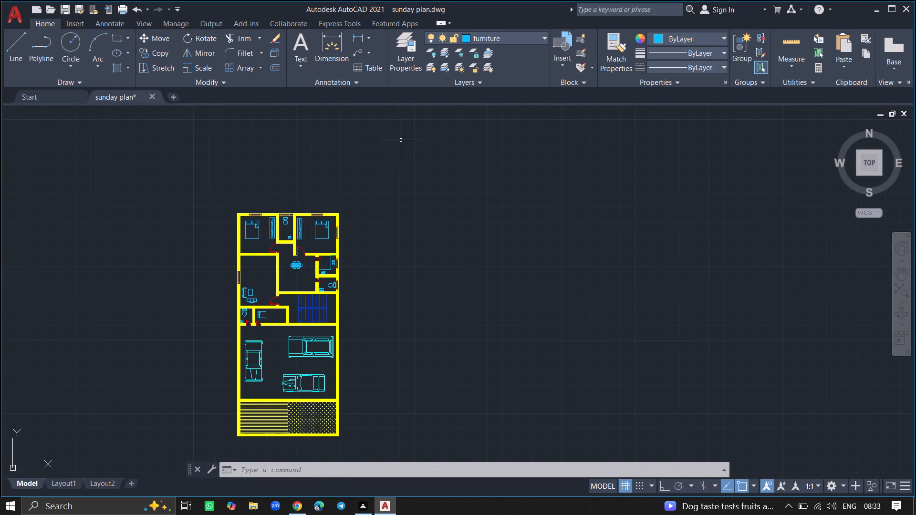
{"action": "left_click", "coordinate": [402, 60]}
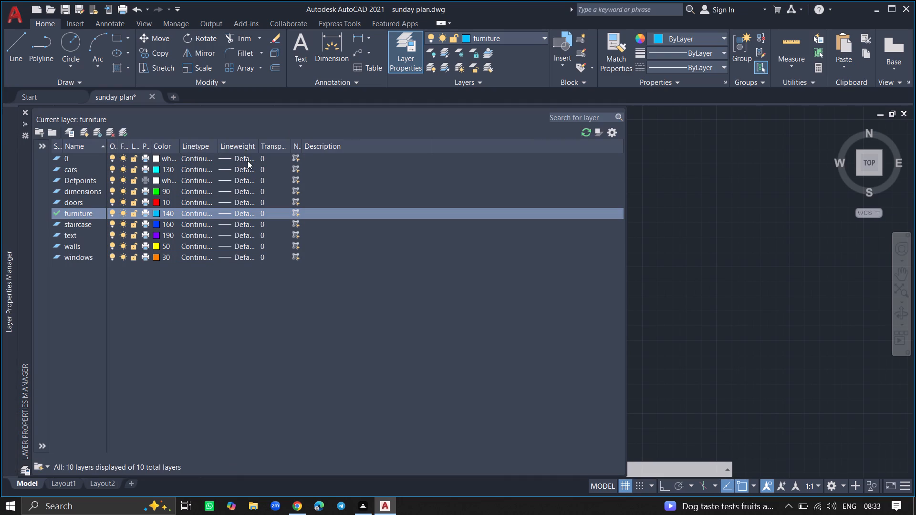
{"action": "double_click", "coordinate": [94, 188]}
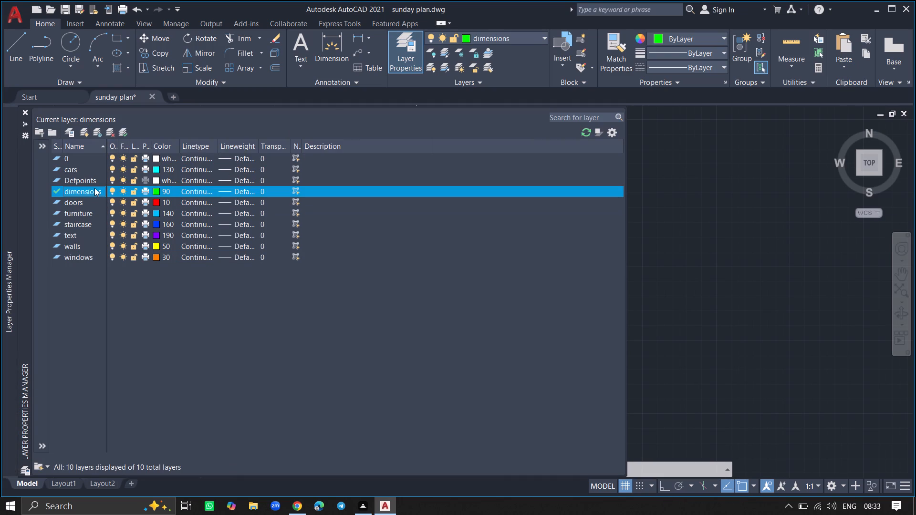
{"action": "left_click", "coordinate": [24, 109]}
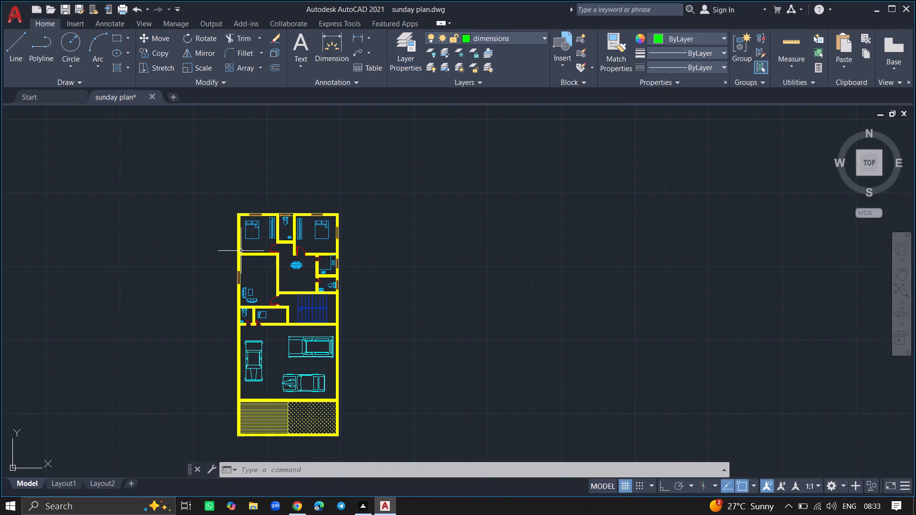
Add a linear dimension for the northwest bedroom's north-south inner length, running between the bed and the wardrobe.
{"action": "scroll", "coordinate": [248, 252], "scroll_direction": "up", "scroll_amount": 4, "text": "ctrl"}
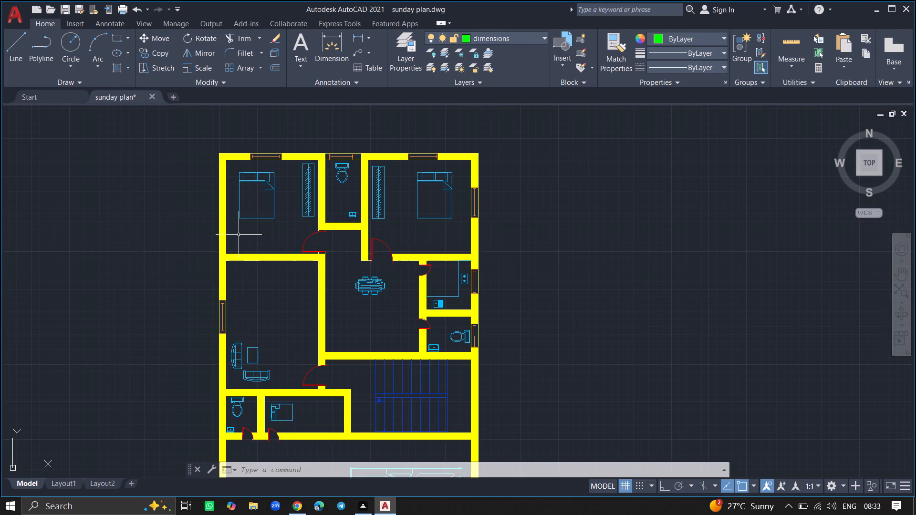
{"action": "type", "text": "diml"}
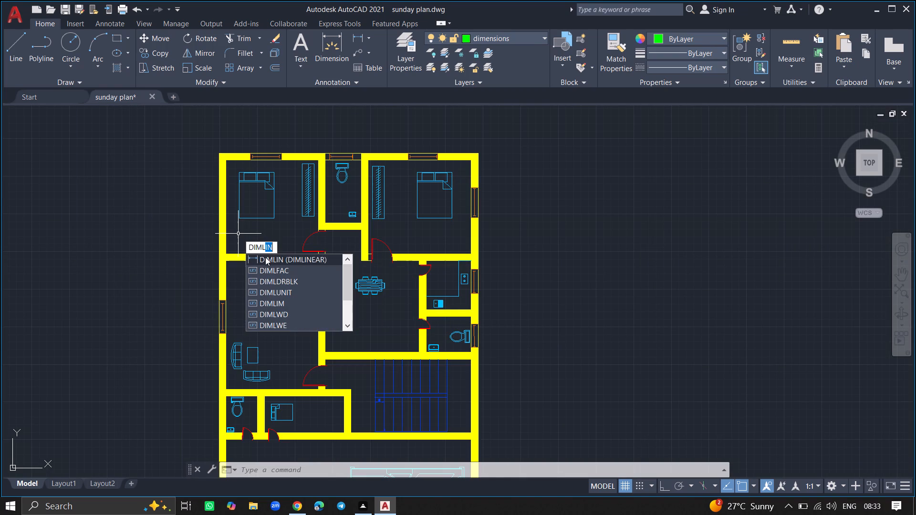
{"action": "left_click", "coordinate": [265, 257]}
{"action": "scroll", "coordinate": [283, 228], "scroll_direction": "up", "scroll_amount": 2, "text": "ctrl"}
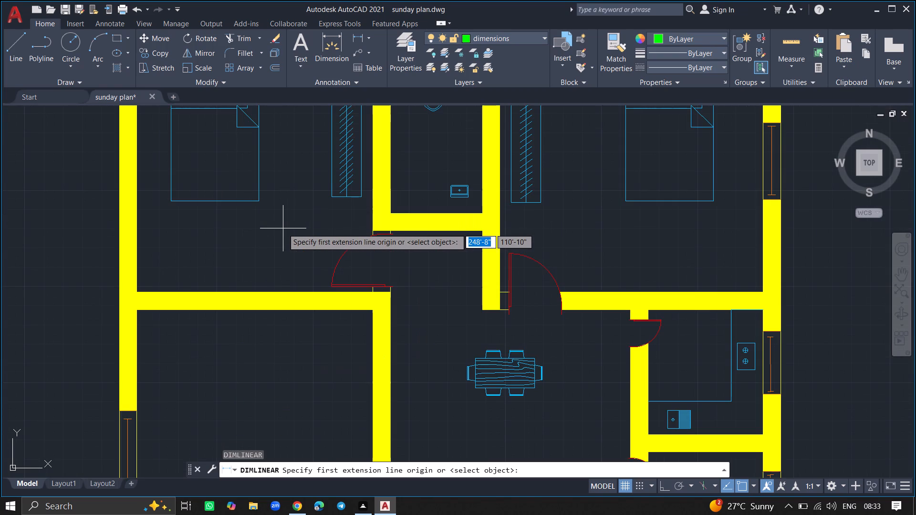
{"action": "scroll", "coordinate": [284, 200], "scroll_direction": "down", "scroll_amount": 3, "text": "ctrl"}
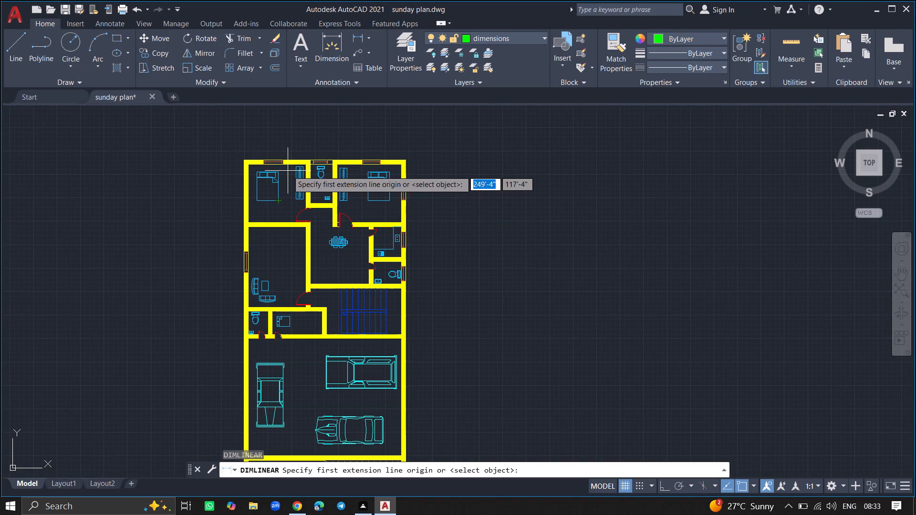
{"action": "scroll", "coordinate": [288, 171], "scroll_direction": "up", "scroll_amount": 1, "text": "ctrl"}
{"action": "left_click", "coordinate": [290, 162]}
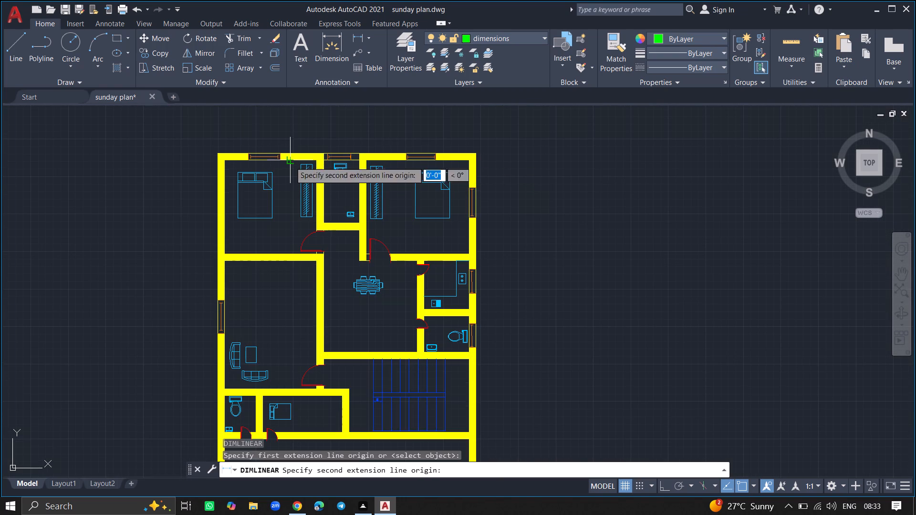
{"action": "left_click", "coordinate": [288, 256]}
{"action": "left_click", "coordinate": [290, 247]}
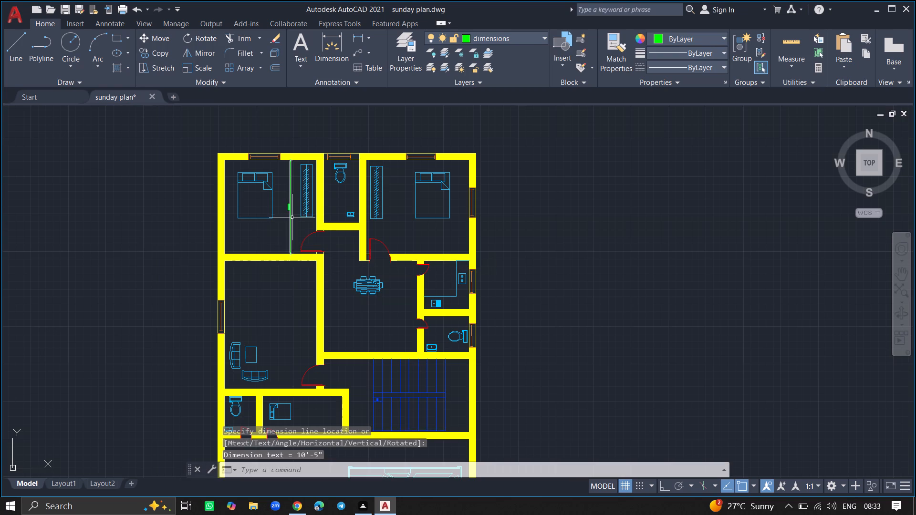
Add a linear dimension for the northwest bedroom's east-west inner width, running just south of the bed and wardrobe.
{"action": "scroll", "coordinate": [293, 217], "scroll_direction": "up", "scroll_amount": 2, "text": "ctrl"}
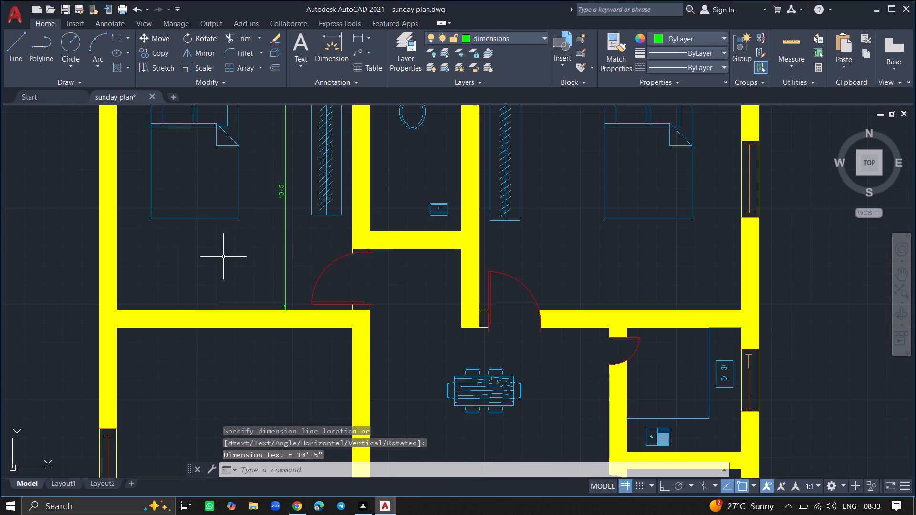
{"action": "type", "text": "du"}
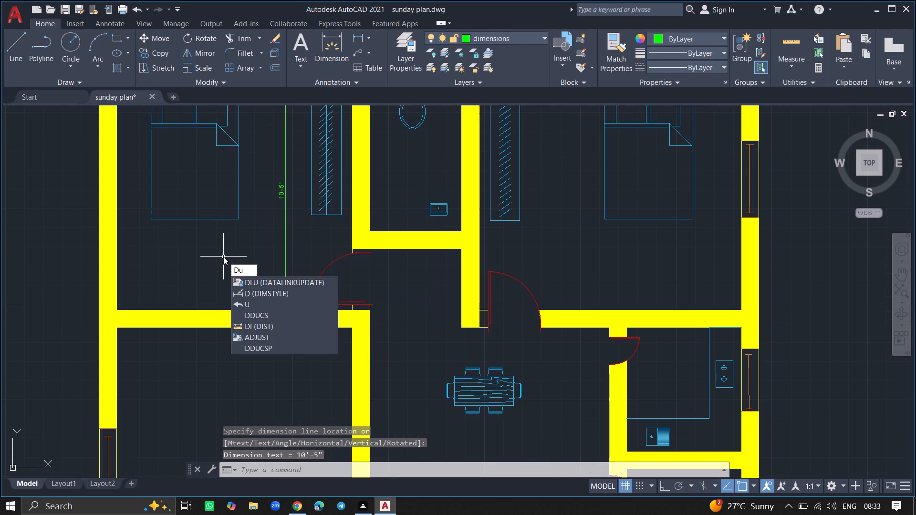
{"action": "key", "text": "BackSpace"}
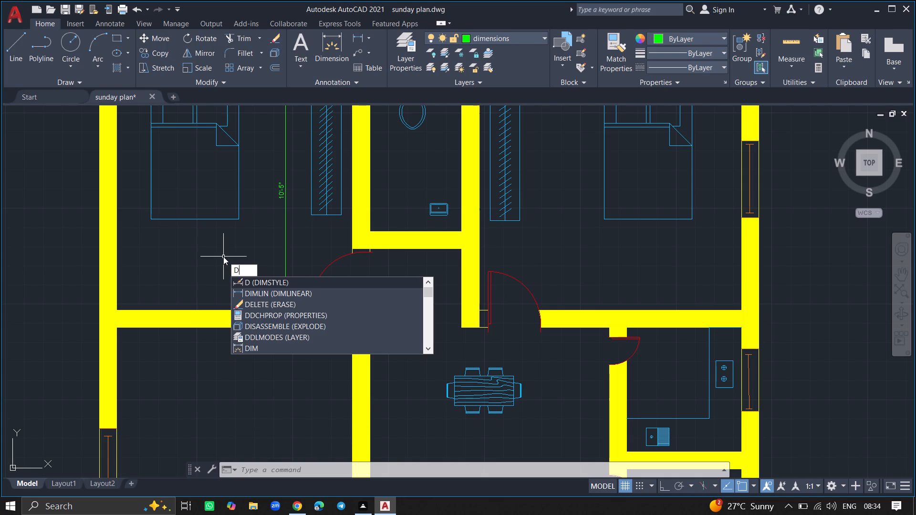
{"action": "left_click", "coordinate": [246, 291]}
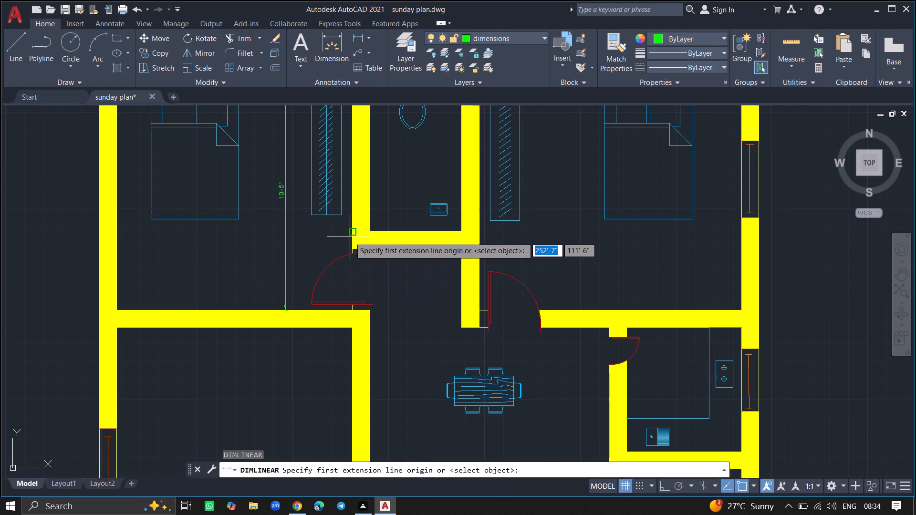
{"action": "left_click", "coordinate": [350, 237]}
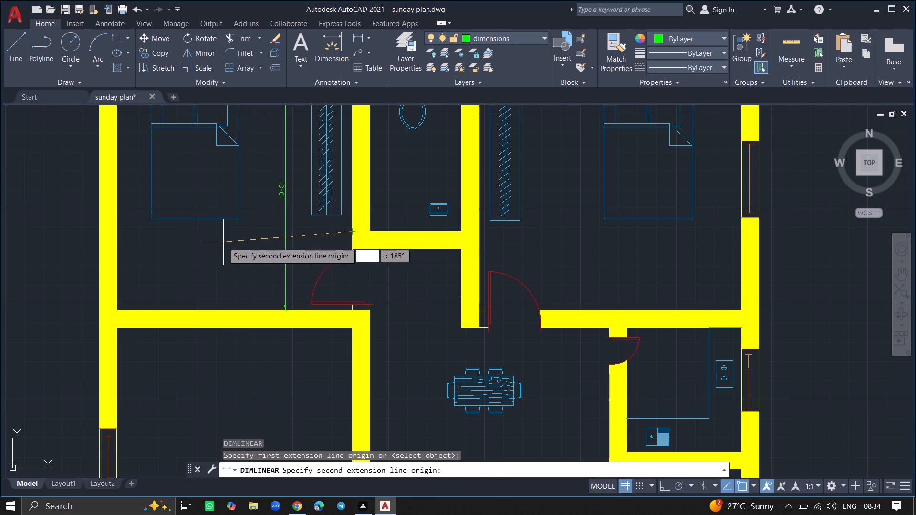
{"action": "left_click", "coordinate": [113, 235]}
{"action": "left_click", "coordinate": [113, 237]}
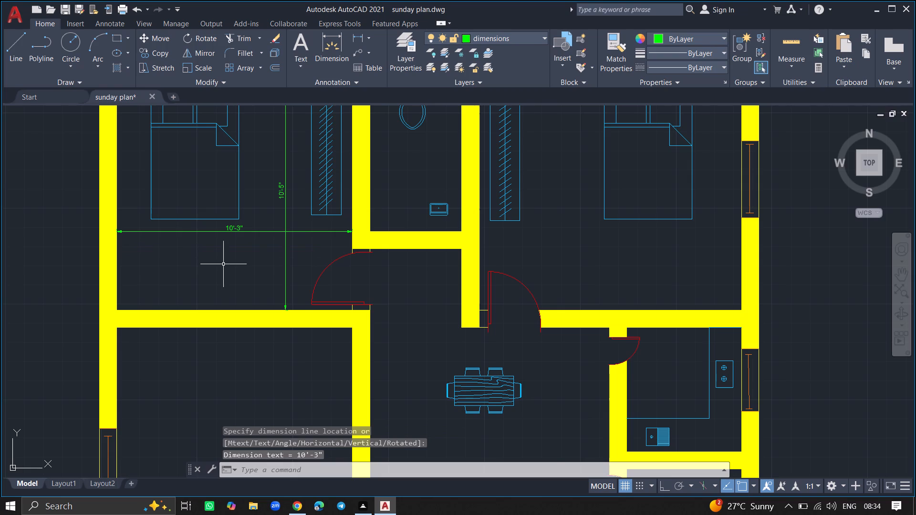
Add a linear dimension for the north-south inner length of the toilet between the bedrooms, close to its west wall.
{"action": "scroll", "coordinate": [223, 264], "scroll_direction": "down", "scroll_amount": 1, "text": "ctrl"}
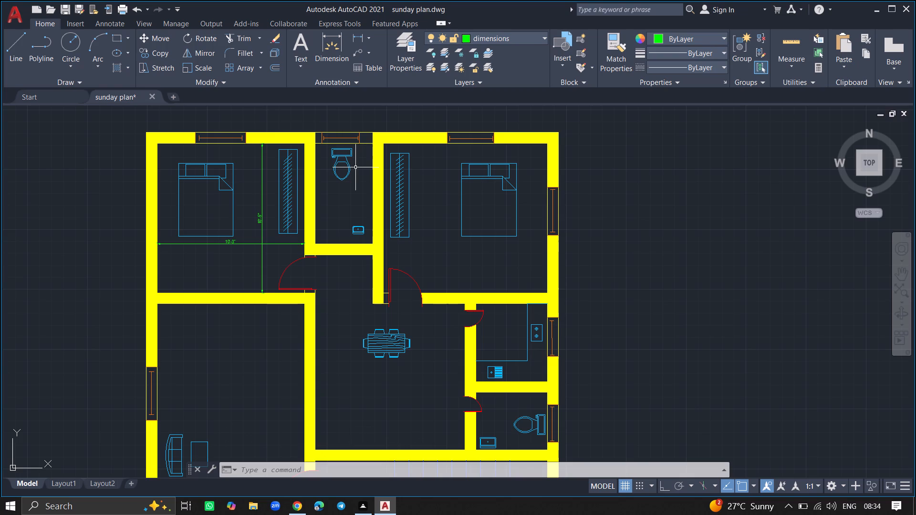
{"action": "type", "text": "dim"}
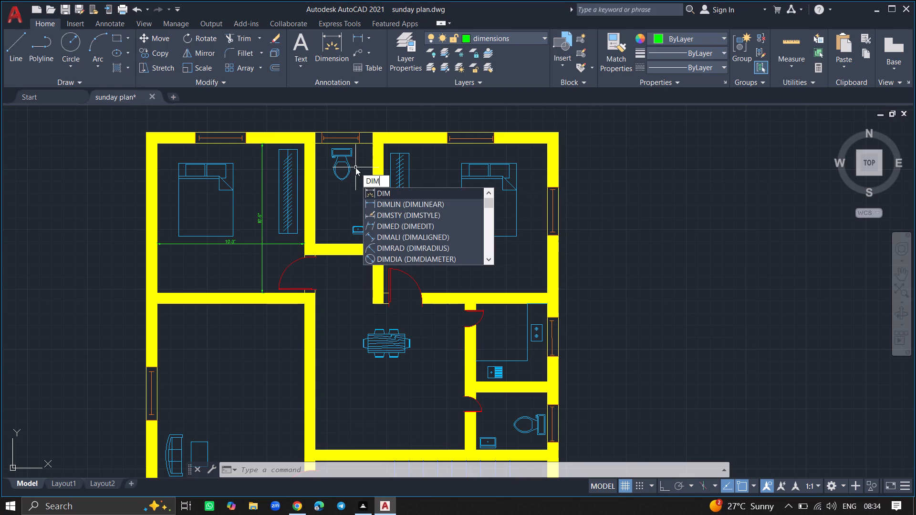
{"action": "left_click", "coordinate": [379, 202]}
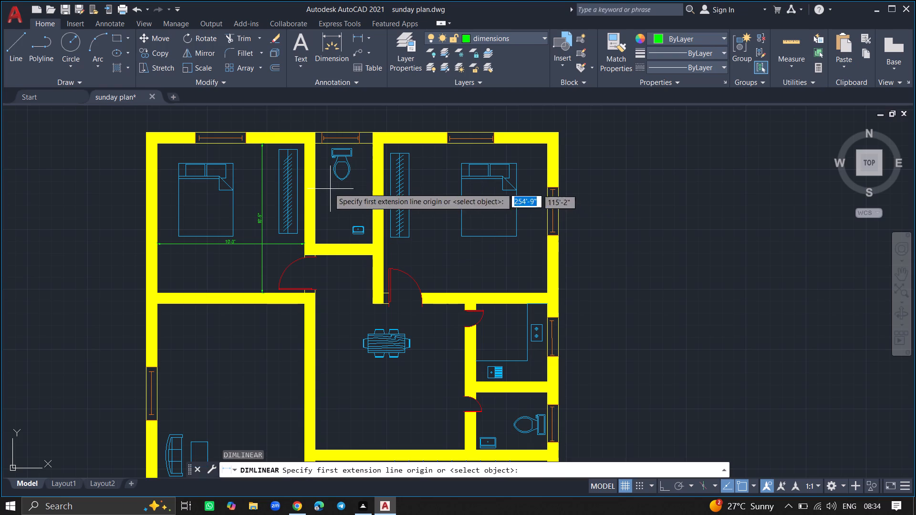
{"action": "left_click_drag", "start_coordinate": [324, 147], "coordinate": [324, 217]}
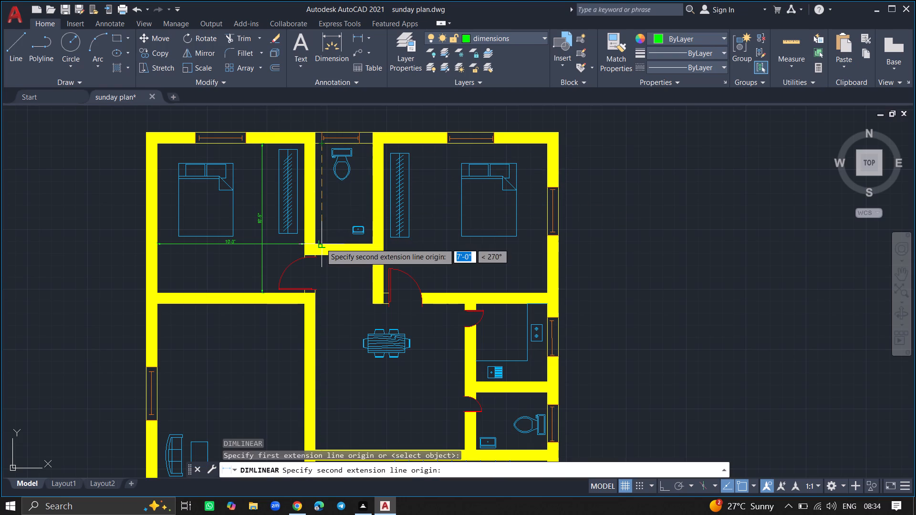
{"action": "left_click", "coordinate": [321, 243]}
{"action": "left_click", "coordinate": [323, 236]}
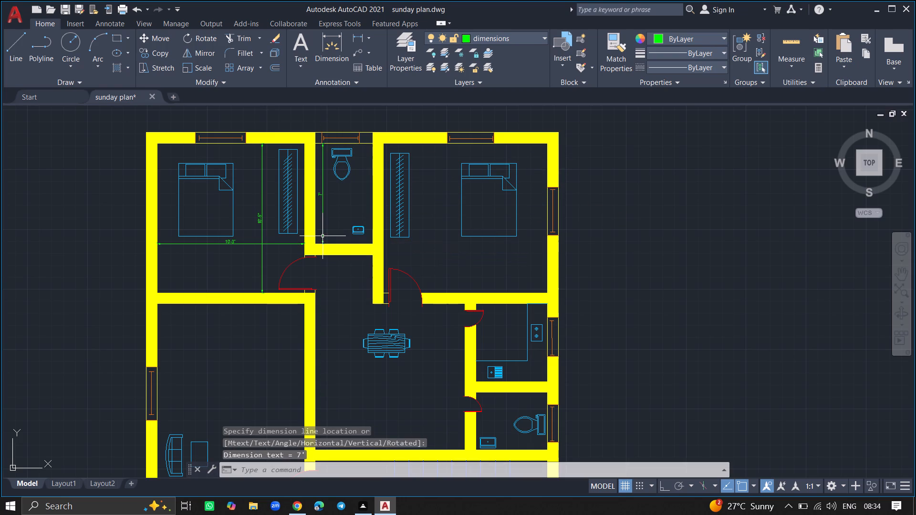
Add a linear dimension for the same toilet's east-west inner width, placed between the WC and the washbasin.
{"action": "scroll", "coordinate": [331, 175], "scroll_direction": "up", "scroll_amount": 4, "text": "ctrl"}
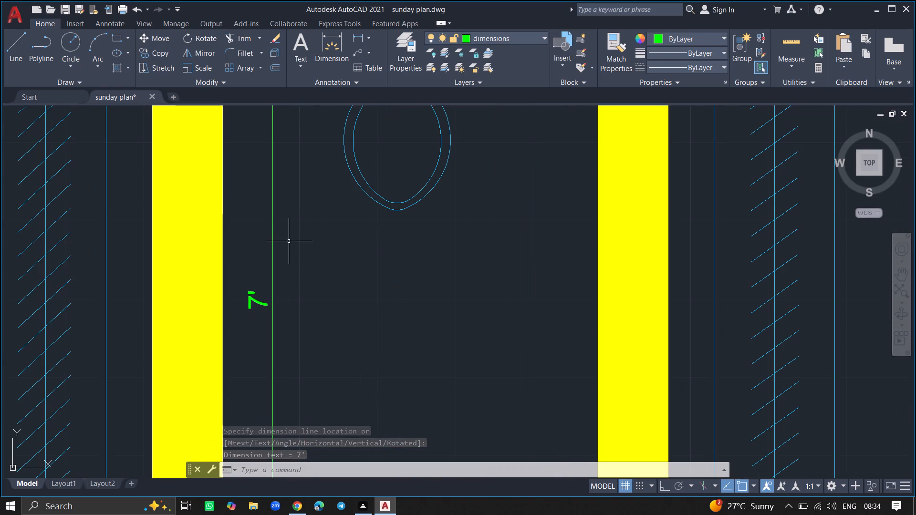
{"action": "type", "text": "diml"}
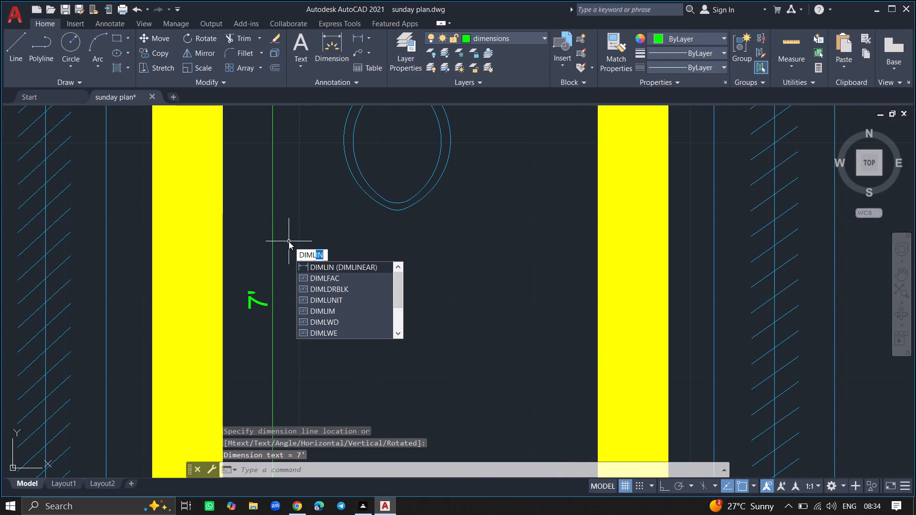
{"action": "left_click", "coordinate": [300, 266]}
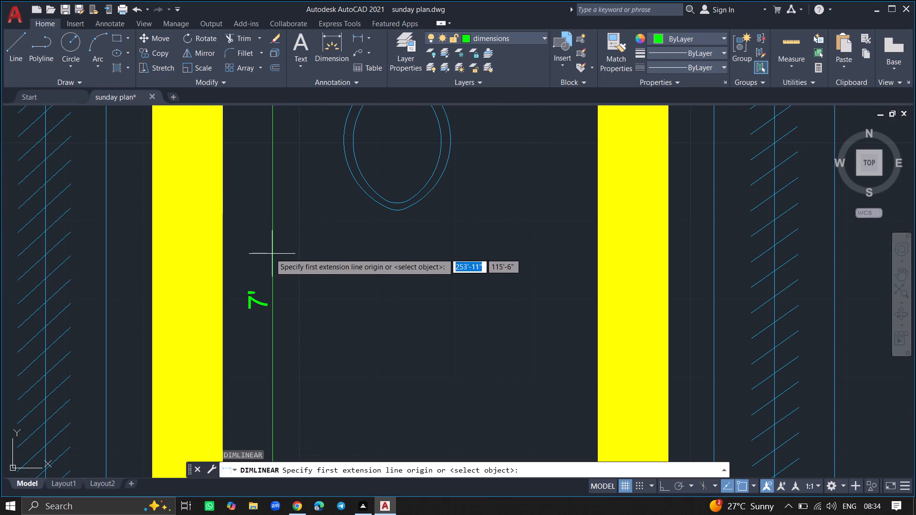
{"action": "left_click", "coordinate": [218, 248]}
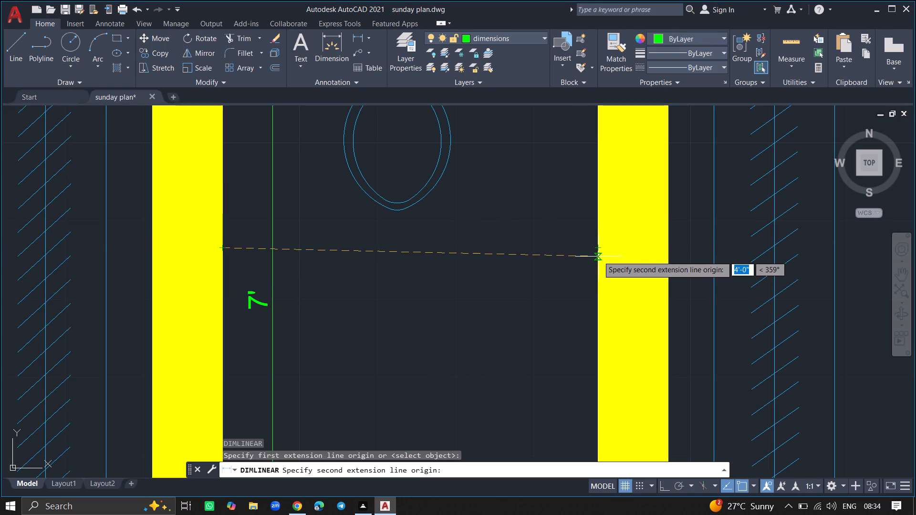
{"action": "left_click", "coordinate": [598, 252]}
{"action": "left_click", "coordinate": [598, 256]}
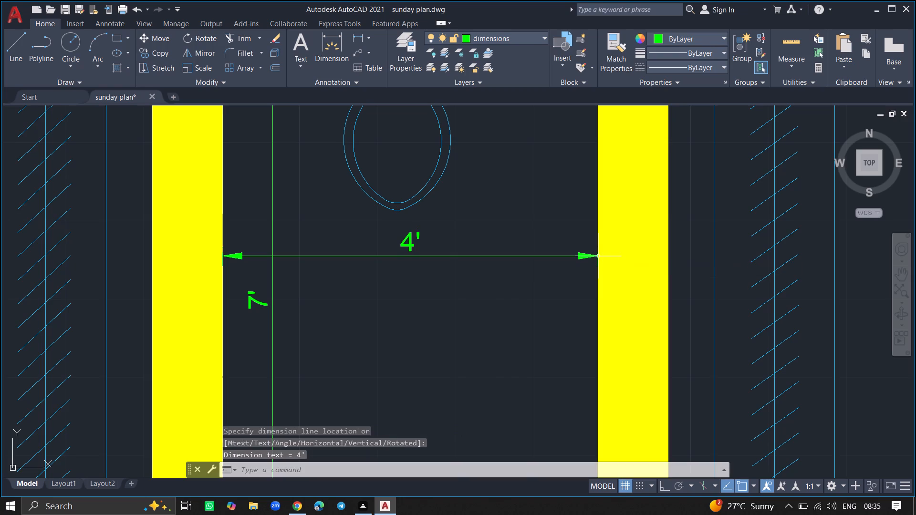
Add a linear dimension for the northeast bedroom's north-south inner length, running between the bed and the east wall.
{"action": "scroll", "coordinate": [598, 256], "scroll_direction": "down", "scroll_amount": 4, "text": "ctrl"}
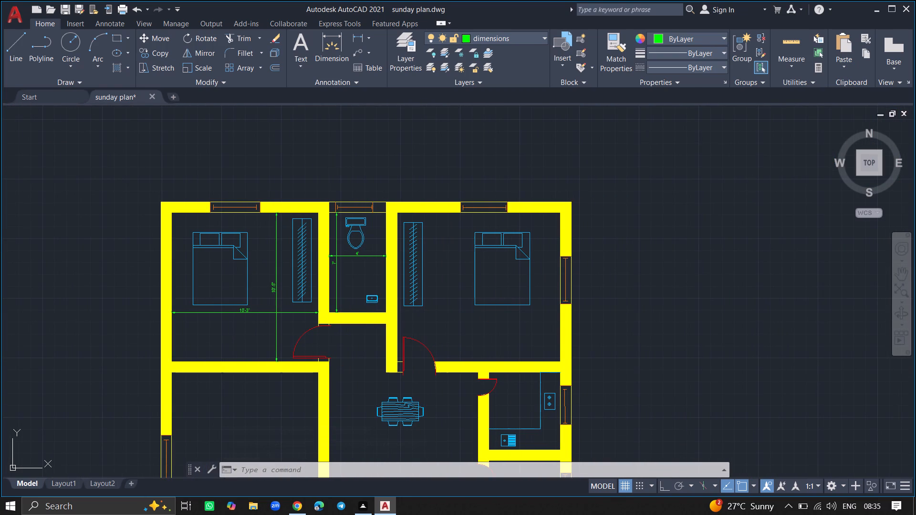
{"action": "key", "text": "d"}
{"action": "type", "text": "iml"}
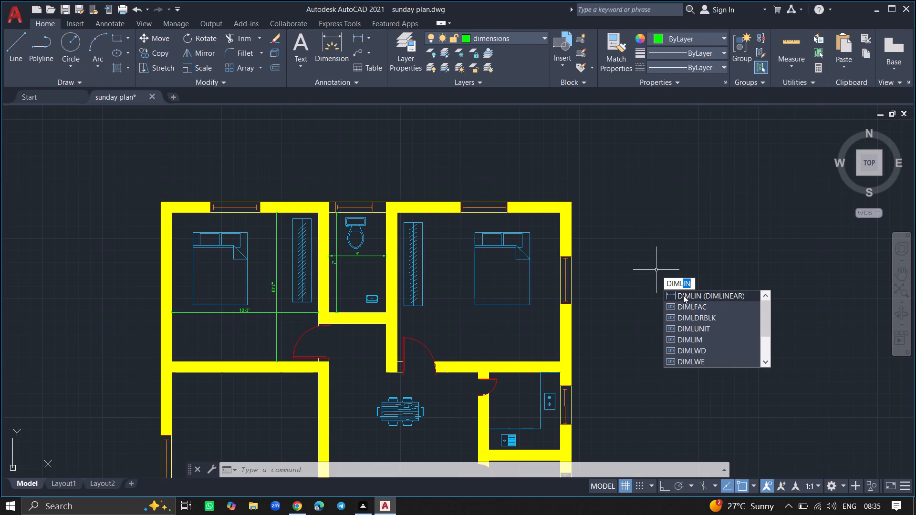
{"action": "left_click", "coordinate": [684, 293]}
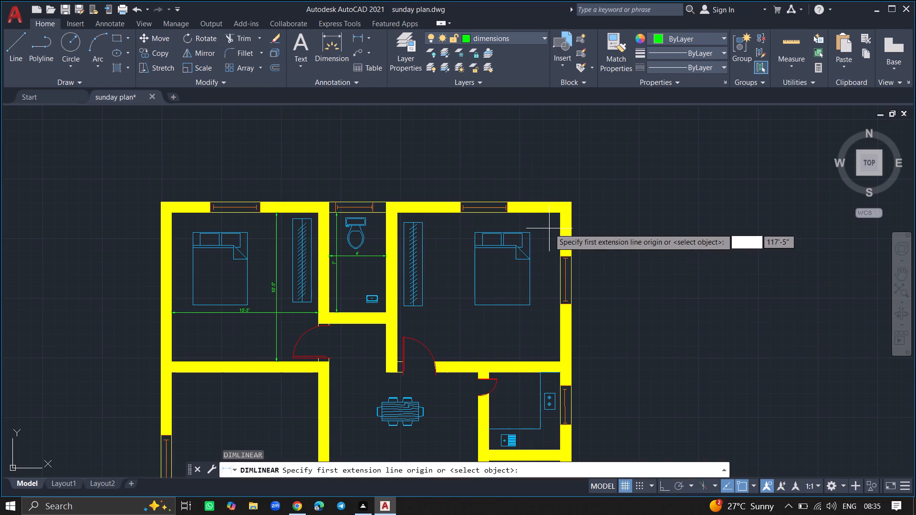
{"action": "left_click", "coordinate": [548, 216]}
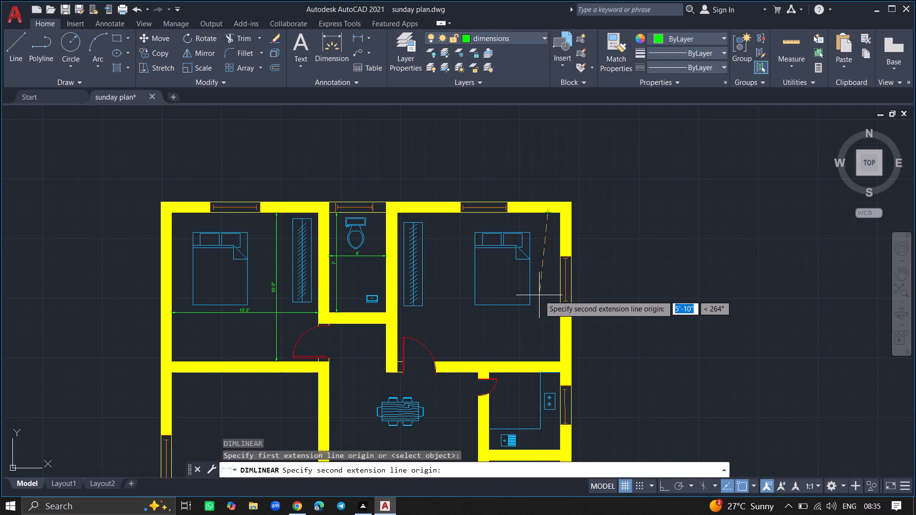
{"action": "left_click", "coordinate": [551, 364]}
{"action": "left_click", "coordinate": [551, 350]}
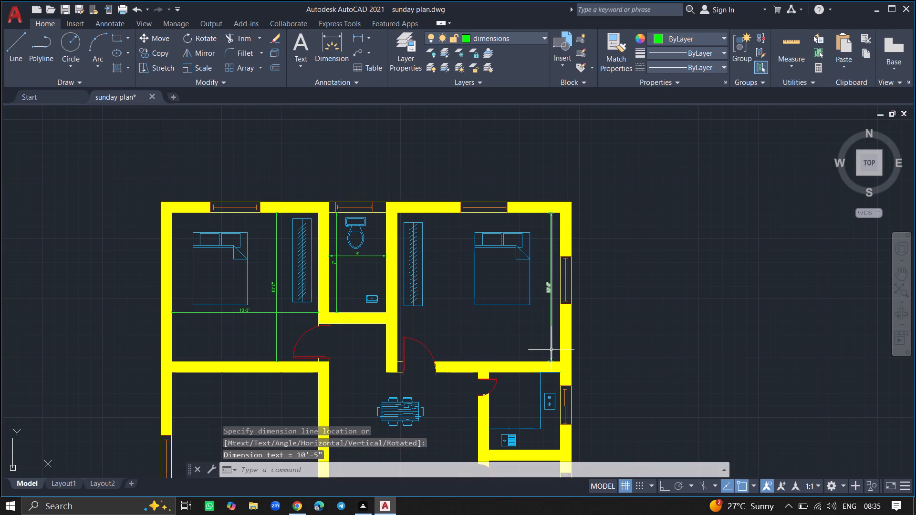
Add a linear dimension for the northeast bedroom's east-west inner width, running just south of the bed and wardrobe.
{"action": "scroll", "coordinate": [555, 287], "scroll_direction": "up", "scroll_amount": 1, "text": "ctrl"}
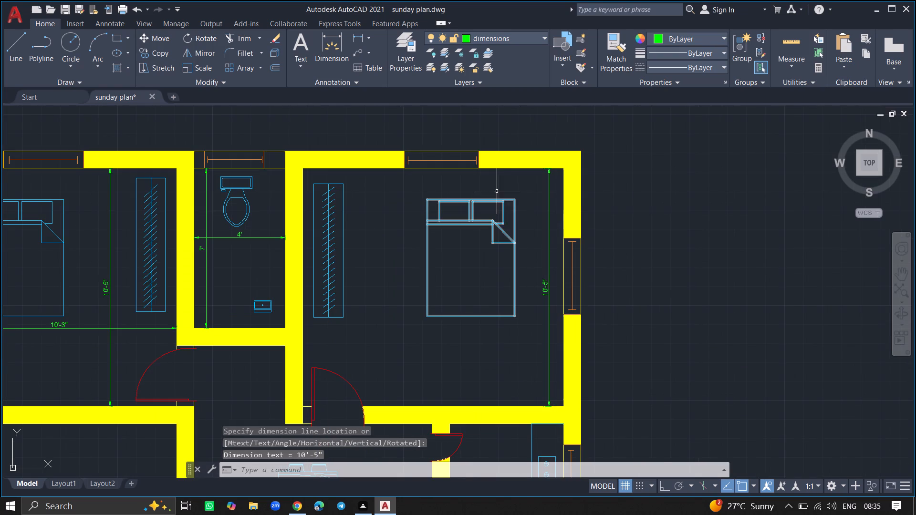
{"action": "type", "text": "diml"}
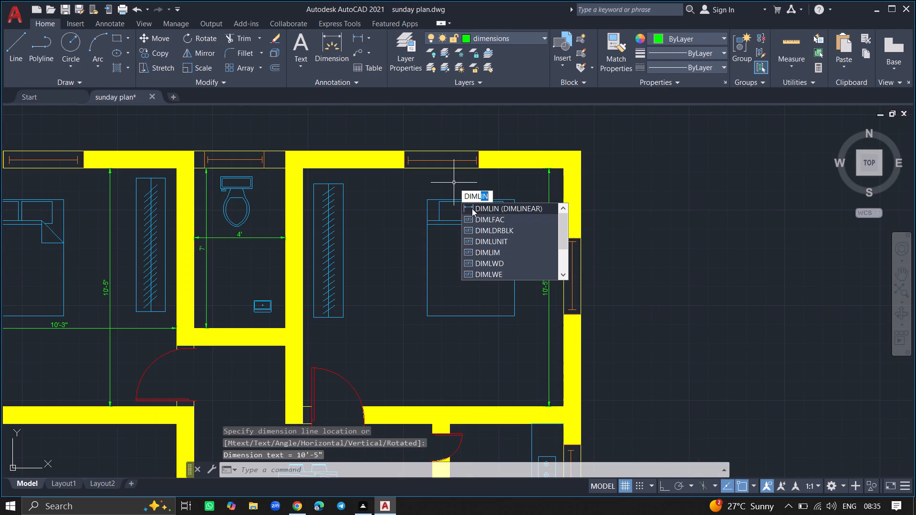
{"action": "left_click", "coordinate": [472, 208]}
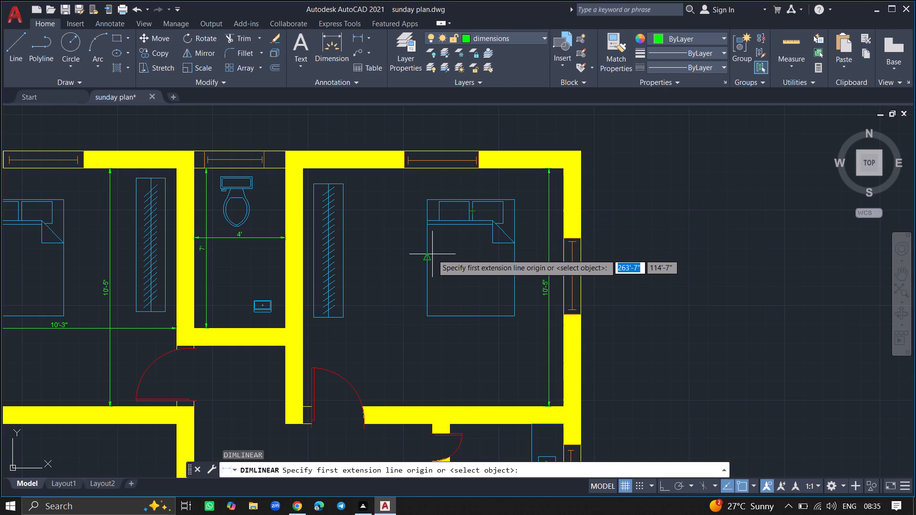
{"action": "left_click", "coordinate": [566, 335]}
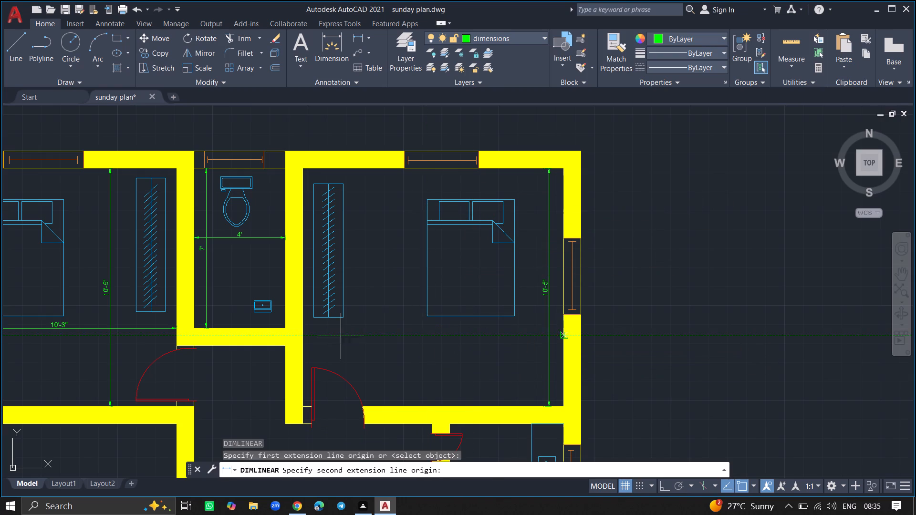
{"action": "left_click", "coordinate": [301, 338]}
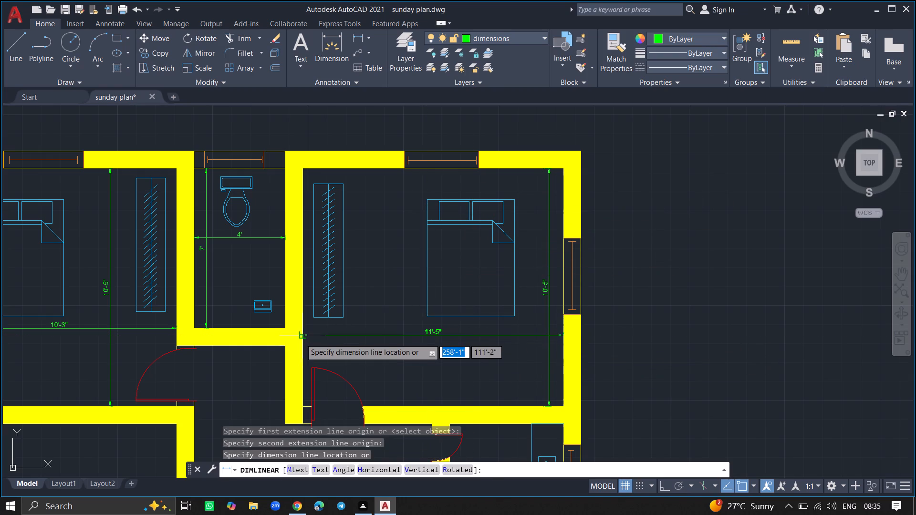
{"action": "left_click", "coordinate": [302, 344]}
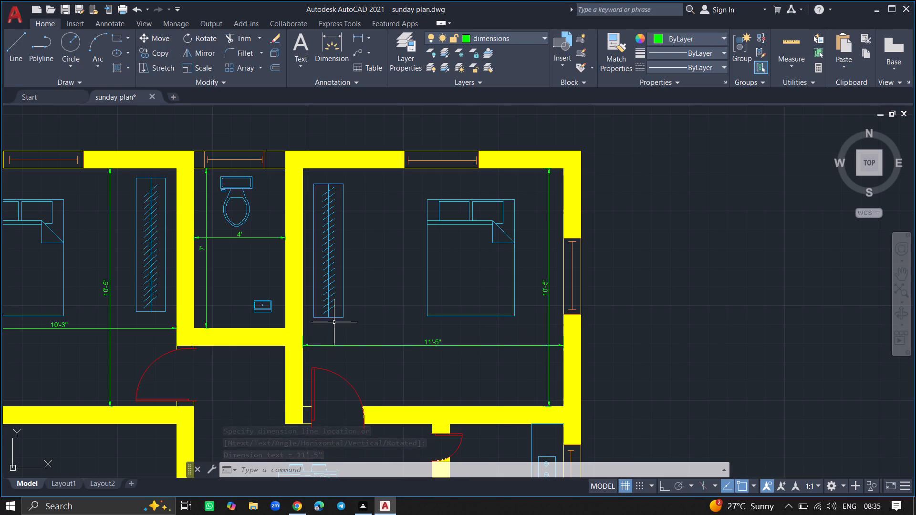
Add a linear dimension for the living room's north-south inner length, running just east of the sofas.
{"action": "scroll", "coordinate": [334, 322], "scroll_direction": "down", "scroll_amount": 4, "text": "ctrl"}
{"action": "scroll", "coordinate": [265, 339], "scroll_direction": "down", "scroll_amount": 2, "text": "ctrl"}
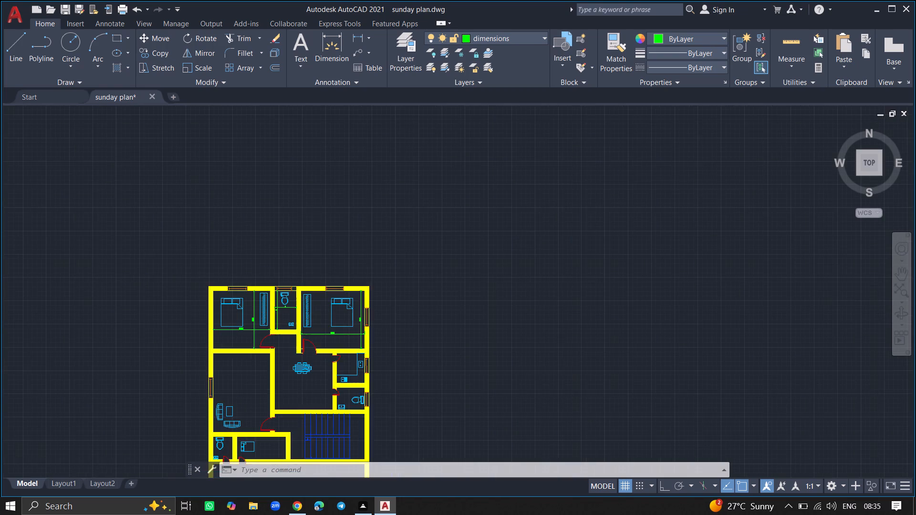
{"action": "scroll", "coordinate": [242, 398], "scroll_direction": "up", "scroll_amount": 2, "text": "ctrl"}
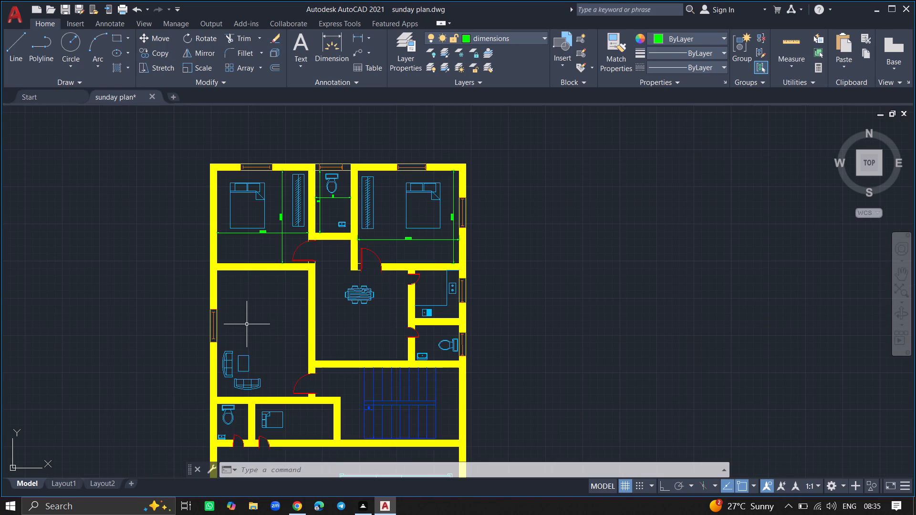
{"action": "type", "text": "diml"}
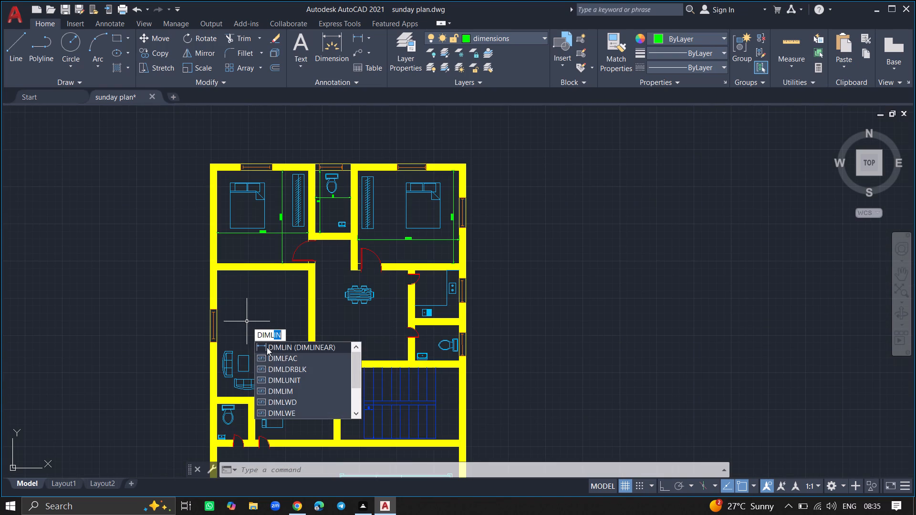
{"action": "left_click", "coordinate": [267, 347]}
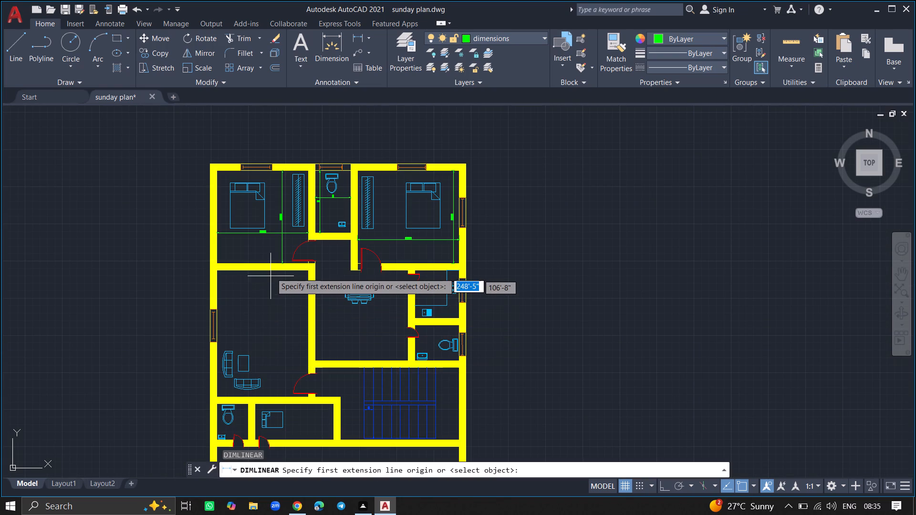
{"action": "left_click_drag", "start_coordinate": [272, 268], "coordinate": [265, 370]}
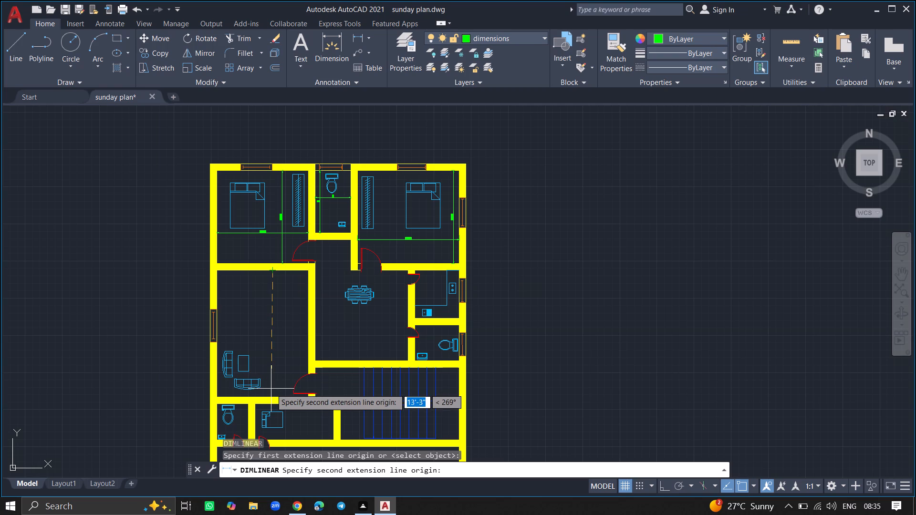
{"action": "left_click", "coordinate": [271, 397]}
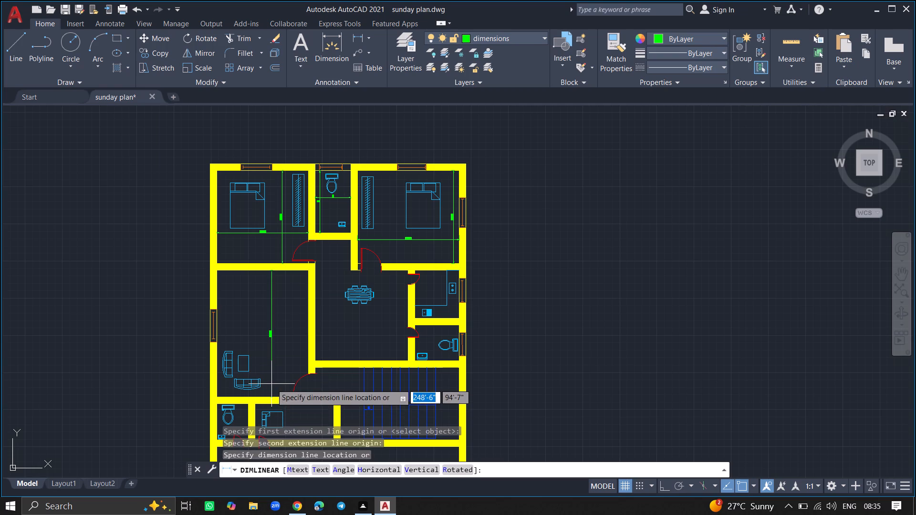
{"action": "left_click", "coordinate": [271, 384]}
Add a linear dimension for the living room's east-west inner width, running just north of the west window.
{"action": "scroll", "coordinate": [277, 337], "scroll_direction": "up", "scroll_amount": 1, "text": "ctrl"}
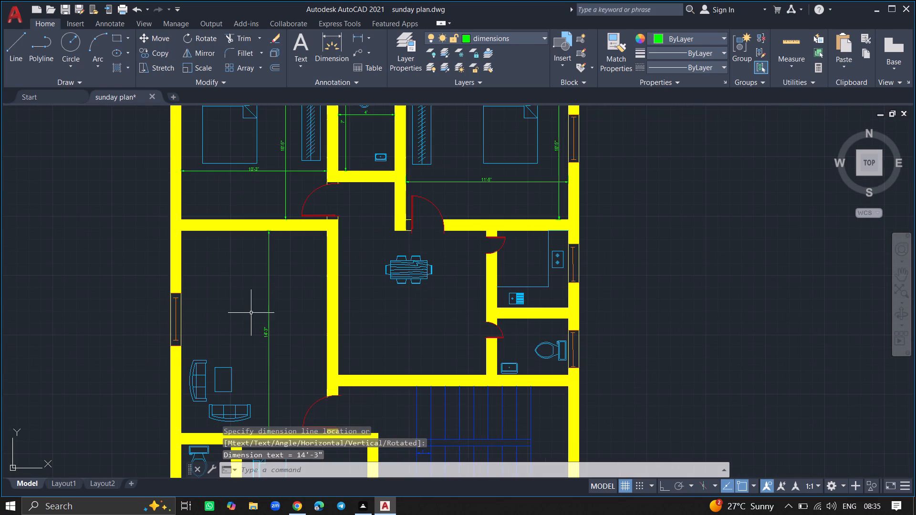
{"action": "type", "text": "diml"}
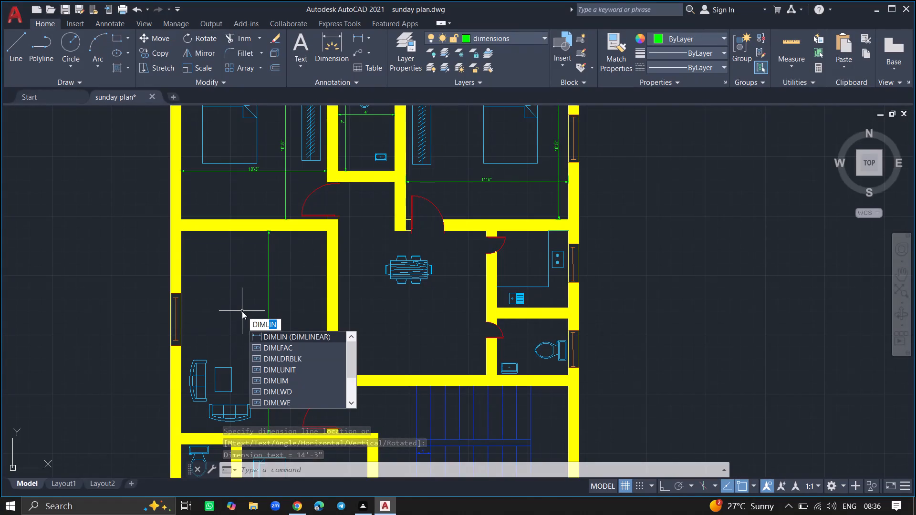
{"action": "left_click", "coordinate": [250, 333]}
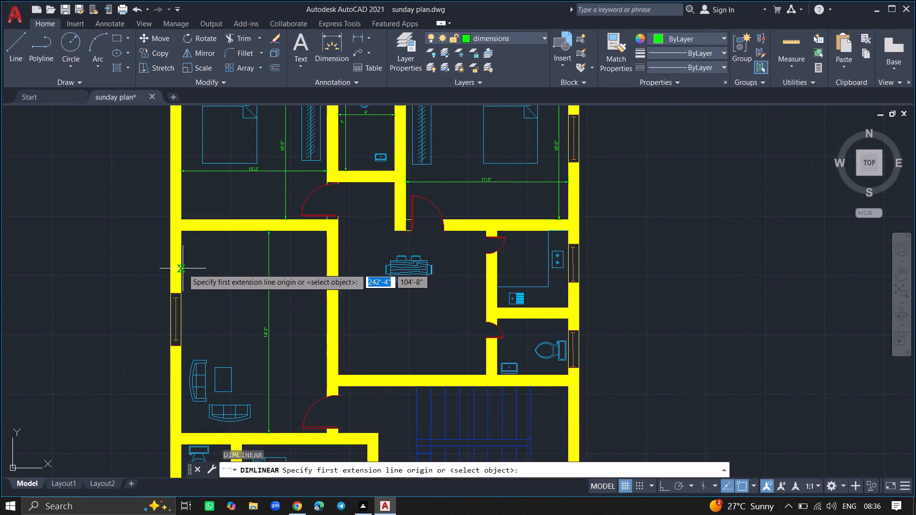
{"action": "left_click", "coordinate": [183, 268]}
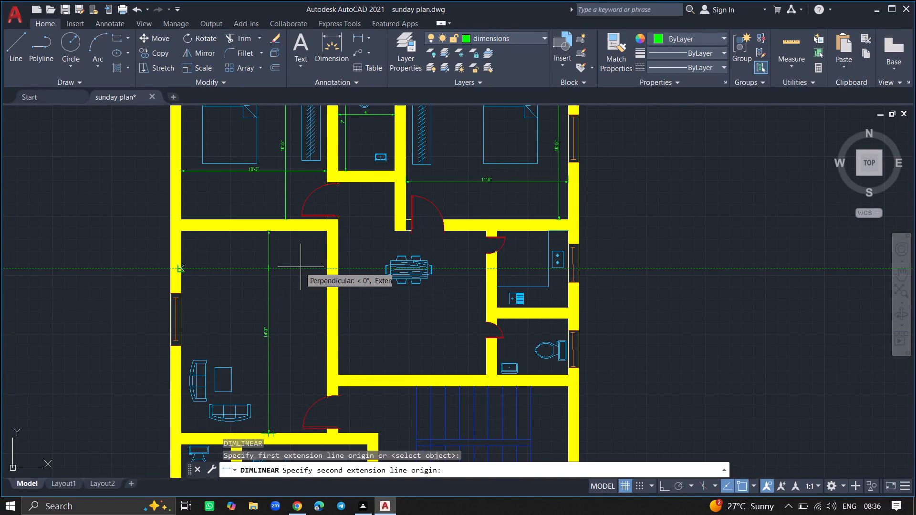
{"action": "left_click", "coordinate": [325, 270]}
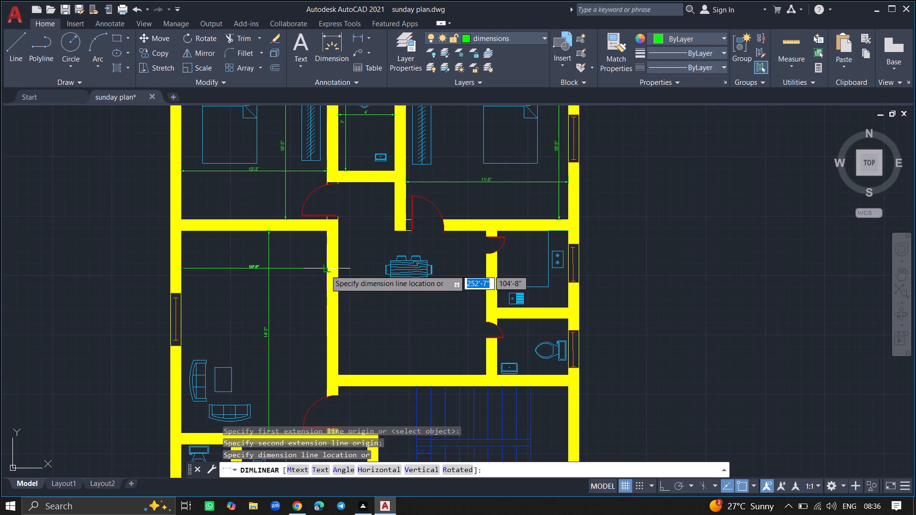
{"action": "left_click", "coordinate": [324, 275]}
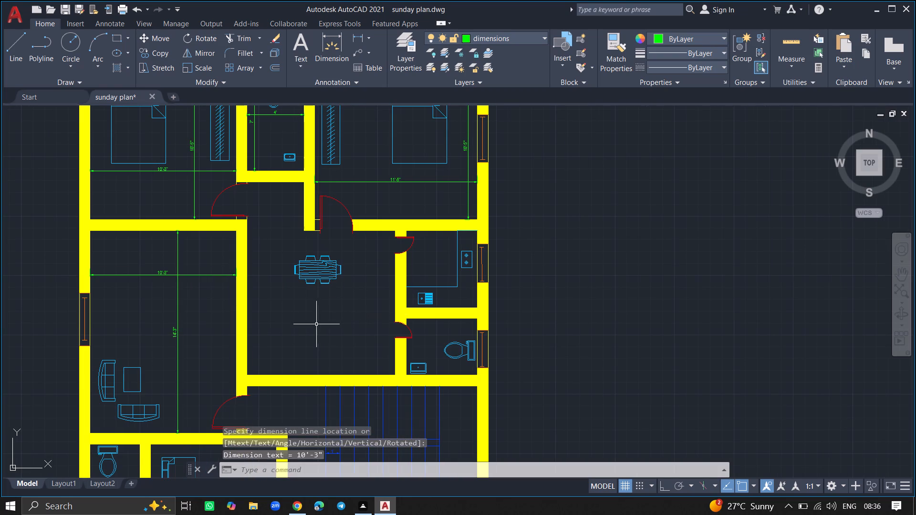
Add a linear dimension for the dining room's north-south inner length, running between the dining table and the east wall.
{"action": "type", "text": "diml"}
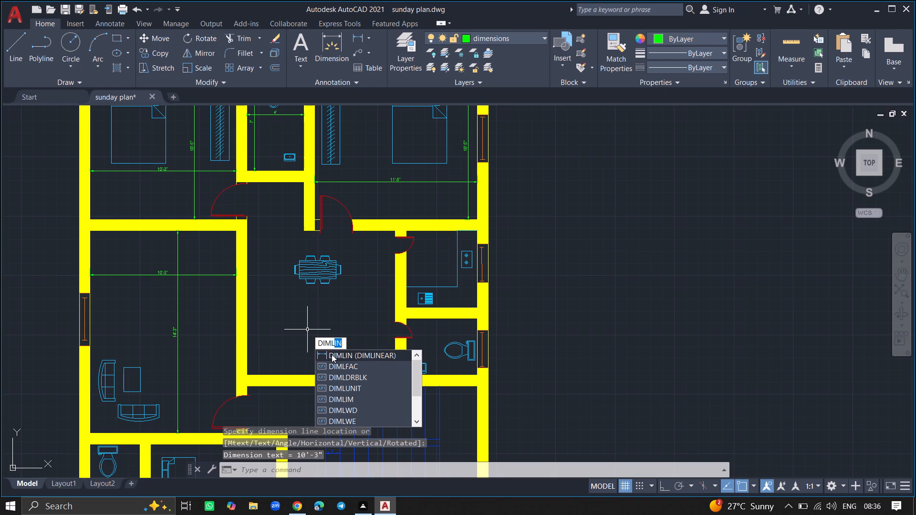
{"action": "left_click", "coordinate": [332, 354]}
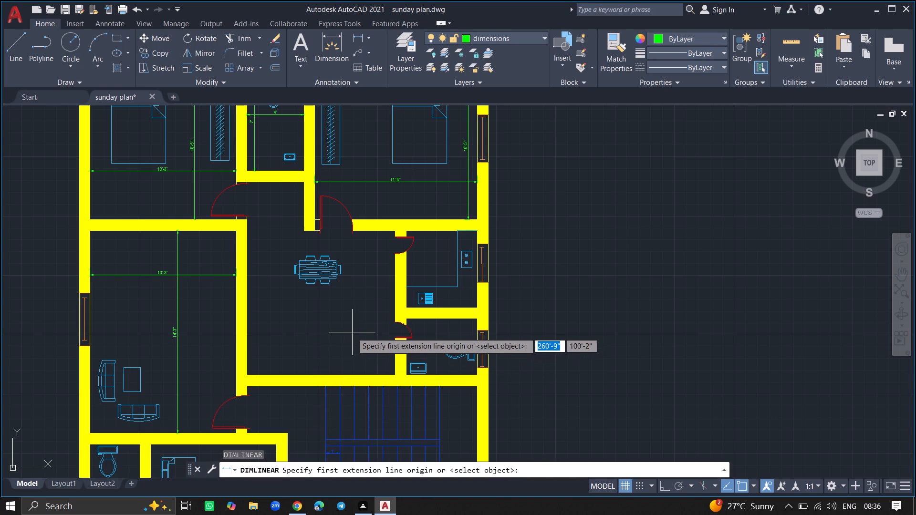
{"action": "left_click", "coordinate": [378, 230]}
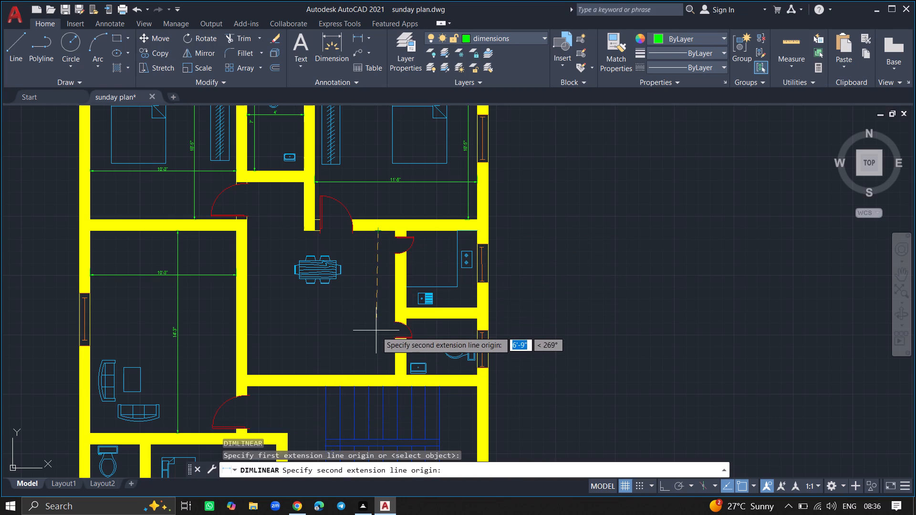
{"action": "left_click", "coordinate": [375, 377]}
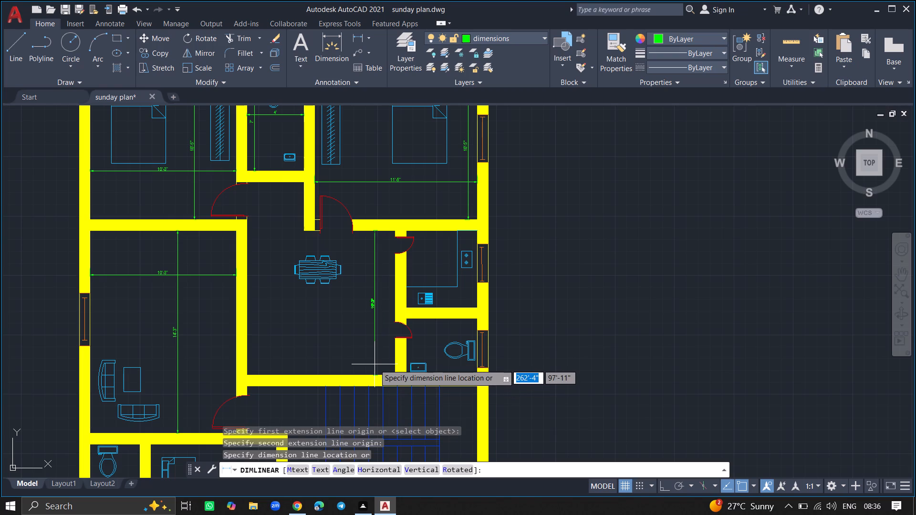
{"action": "left_click", "coordinate": [375, 364]}
Add a linear dimension for the dining room's east-west inner width, running south of the dining table.
{"action": "scroll", "coordinate": [379, 310], "scroll_direction": "up", "scroll_amount": 3, "text": "ctrl"}
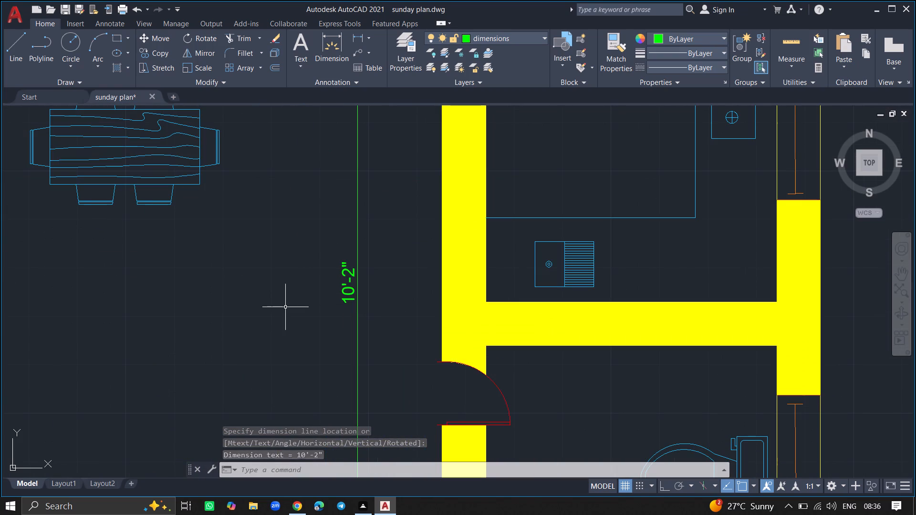
{"action": "key", "text": "d"}
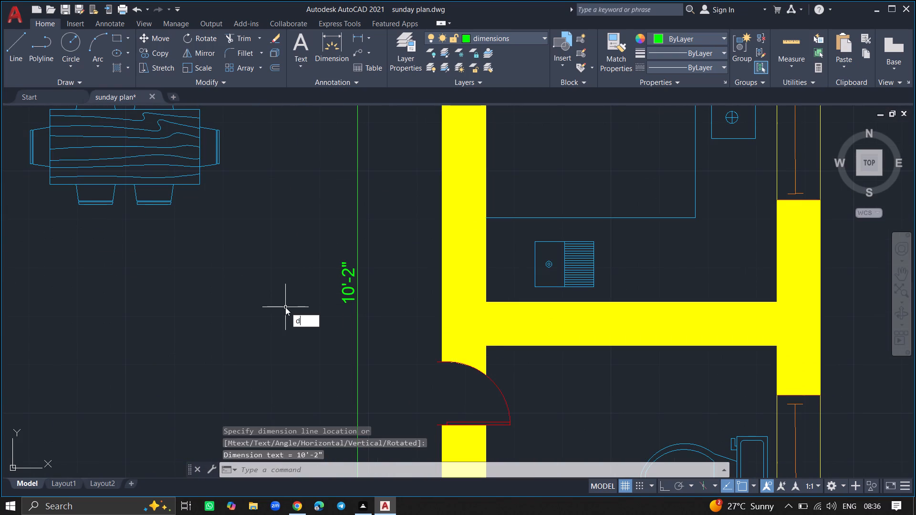
{"action": "type", "text": "iml"}
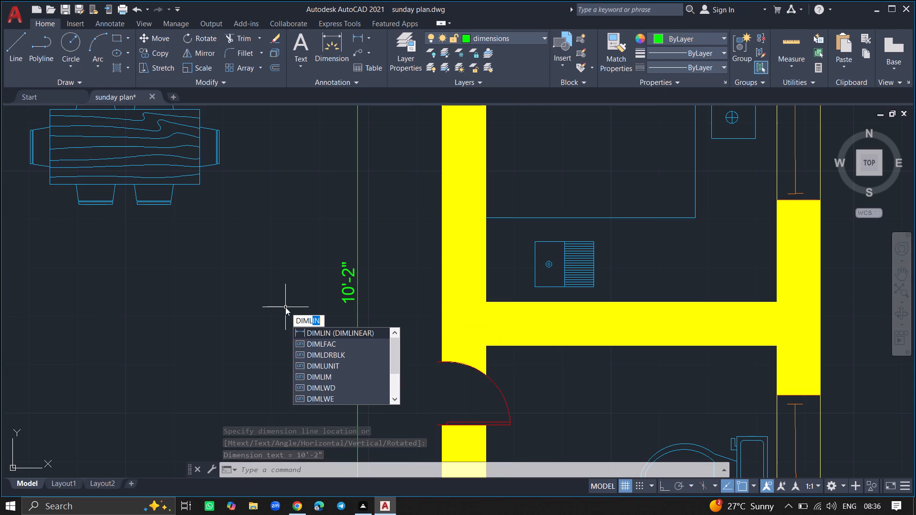
{"action": "left_click", "coordinate": [306, 332]}
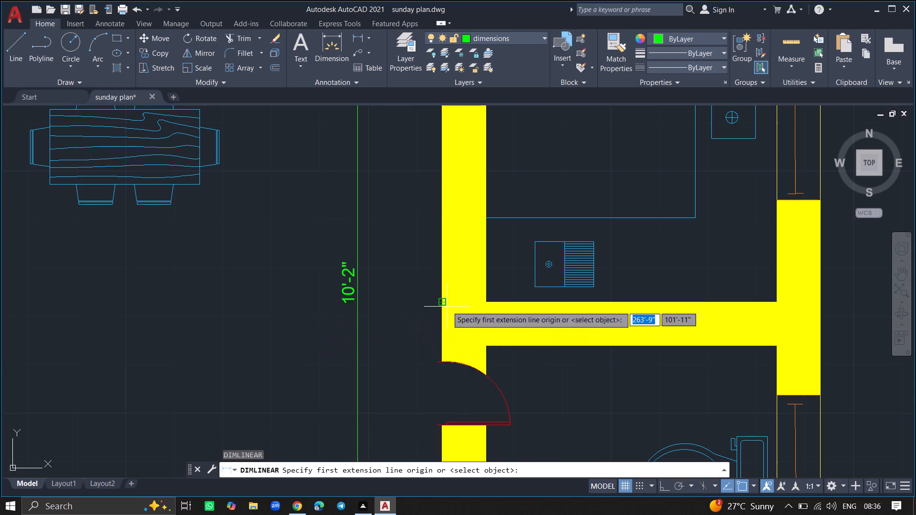
{"action": "left_click", "coordinate": [446, 306]}
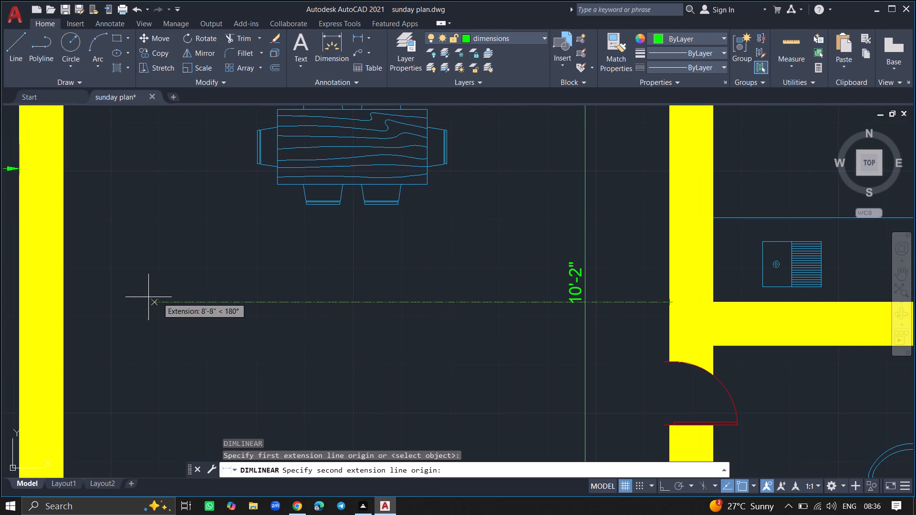
{"action": "left_click", "coordinate": [61, 302]}
{"action": "left_click", "coordinate": [64, 297]}
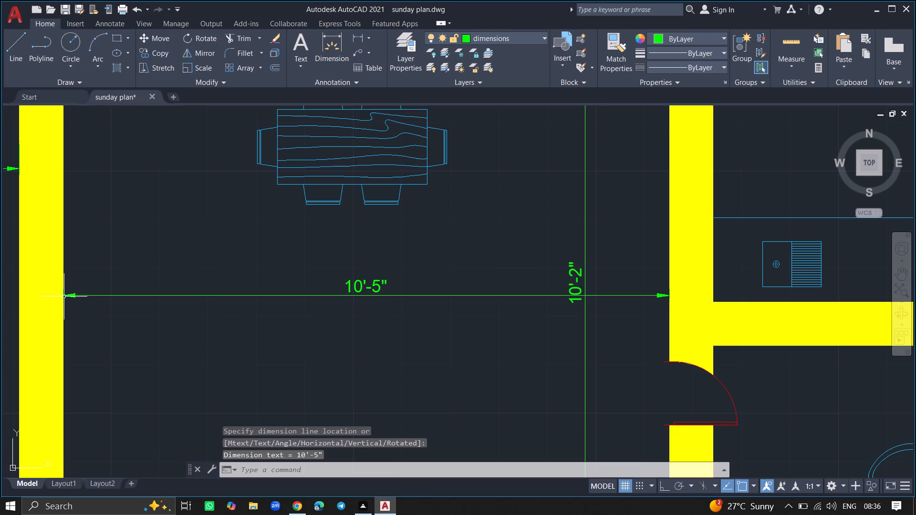
Add a linear dimension for the kitchen's north-south inner length, running just west of the counter edge beside the stove.
{"action": "scroll", "coordinate": [108, 333], "scroll_direction": "down", "scroll_amount": 3, "text": "ctrl"}
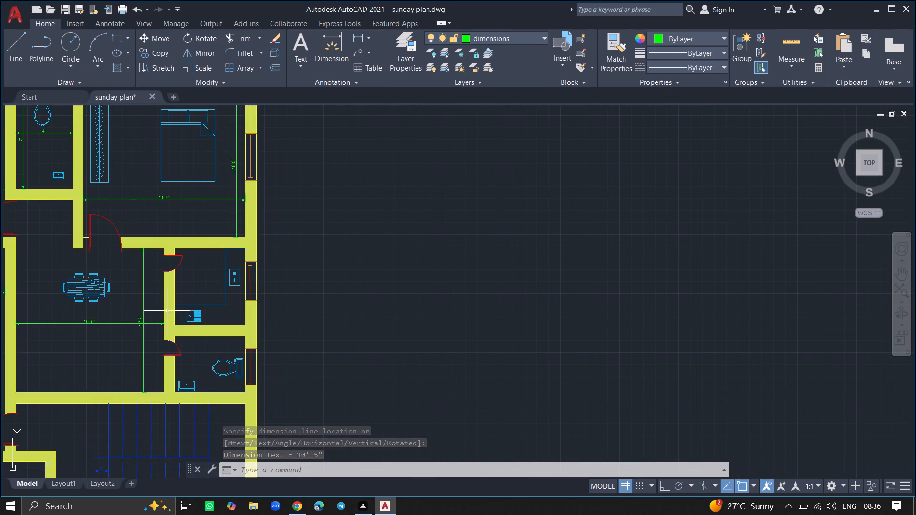
{"action": "scroll", "coordinate": [210, 311], "scroll_direction": "up", "scroll_amount": 1, "text": "ctrl"}
{"action": "key", "text": "d"}
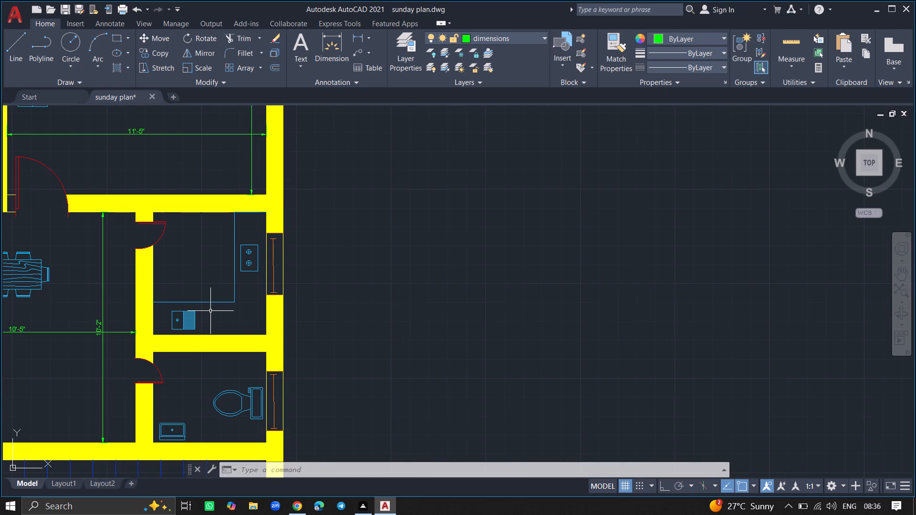
{"action": "type", "text": "iml"}
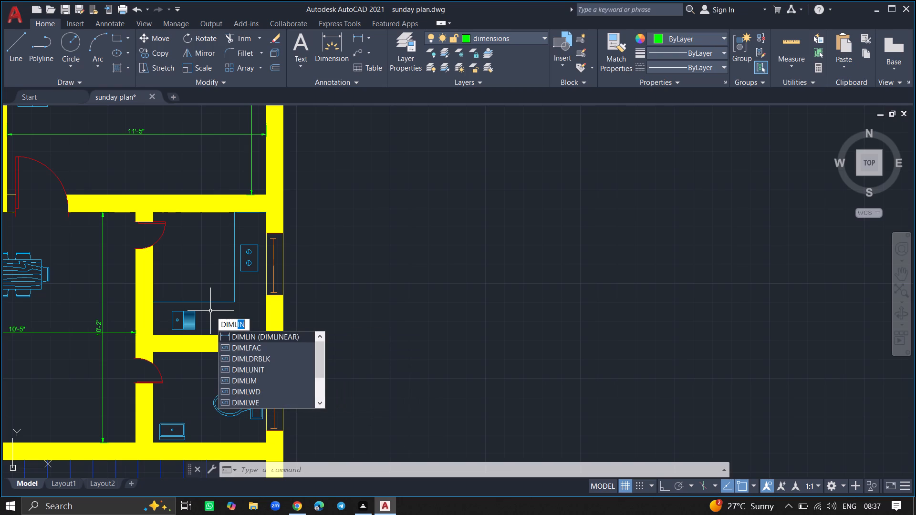
{"action": "left_click", "coordinate": [233, 334]}
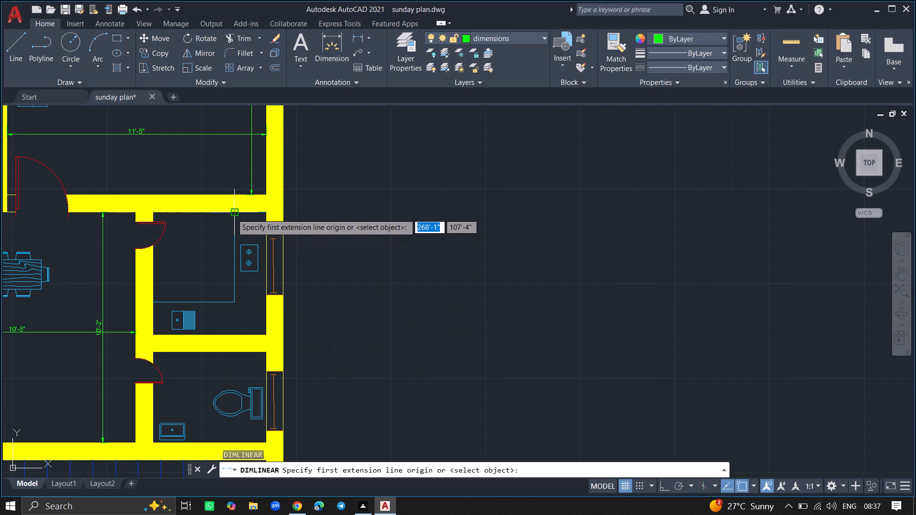
{"action": "left_click_drag", "start_coordinate": [232, 214], "coordinate": [230, 292]}
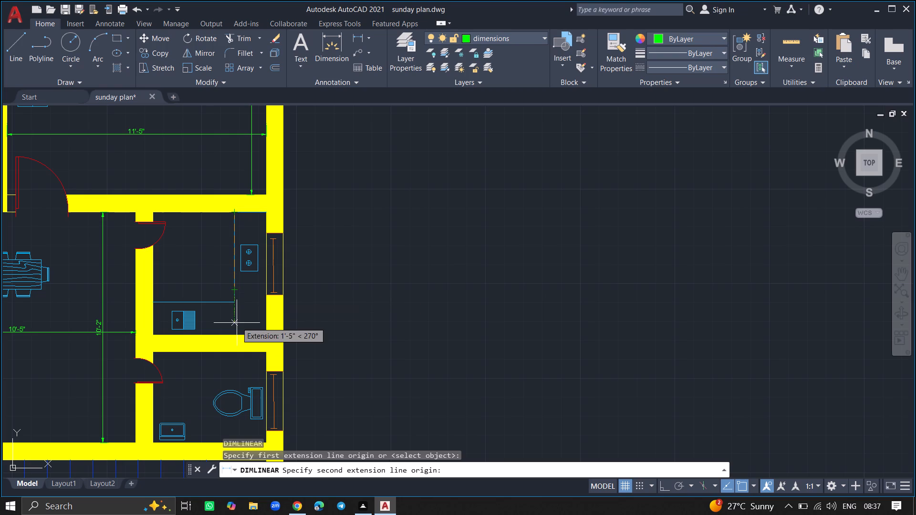
{"action": "left_click", "coordinate": [235, 333]}
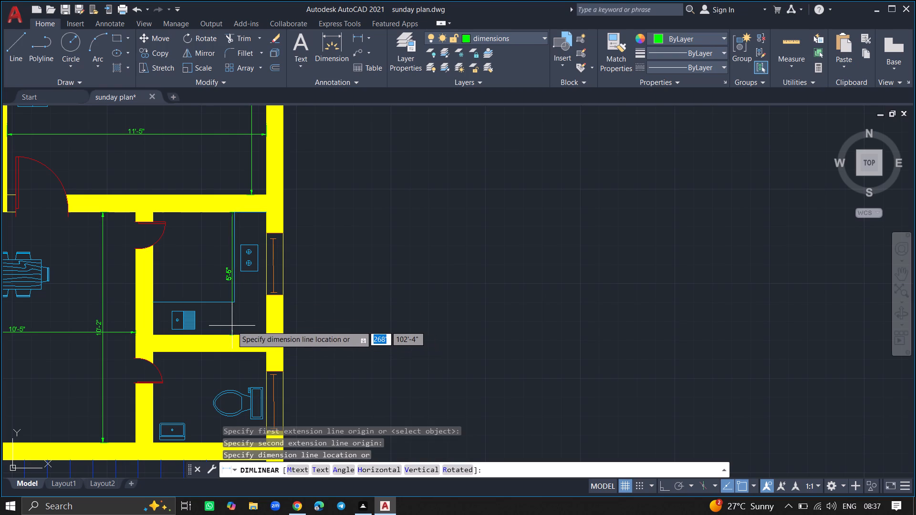
{"action": "left_click", "coordinate": [229, 325]}
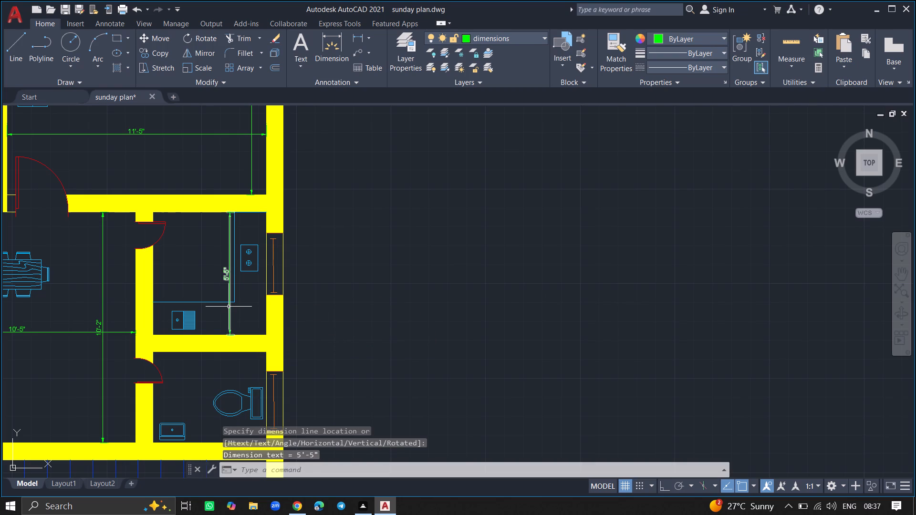
Add a linear dimension for the kitchen's east-west inner width, running just north of the counter edge above the sink.
{"action": "scroll", "coordinate": [229, 307], "scroll_direction": "up", "scroll_amount": 5, "text": "ctrl"}
{"action": "scroll", "coordinate": [187, 290], "scroll_direction": "down", "scroll_amount": 2, "text": "ctrl"}
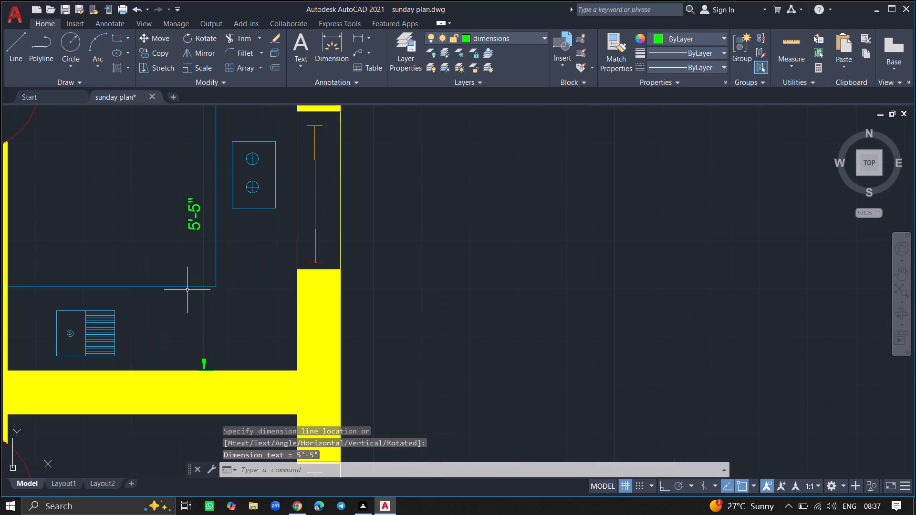
{"action": "key", "text": "d"}
{"action": "type", "text": "iml"}
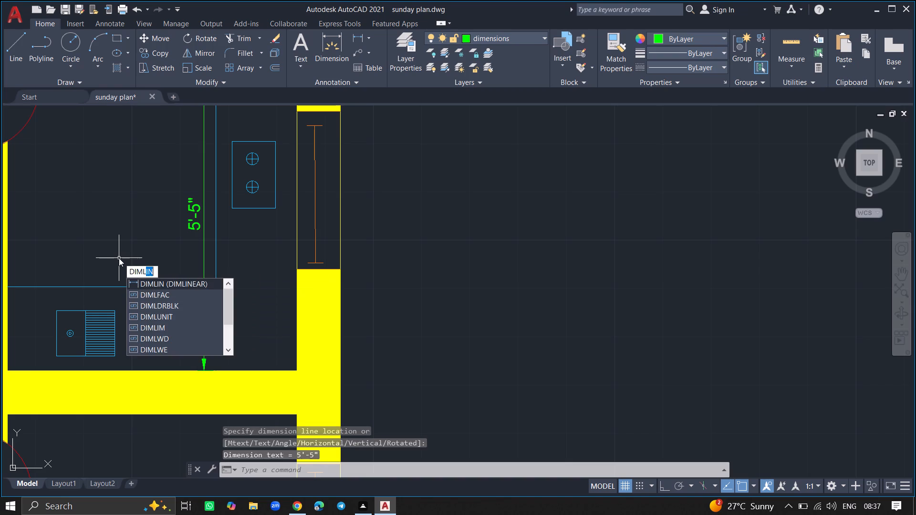
{"action": "left_click", "coordinate": [138, 282]}
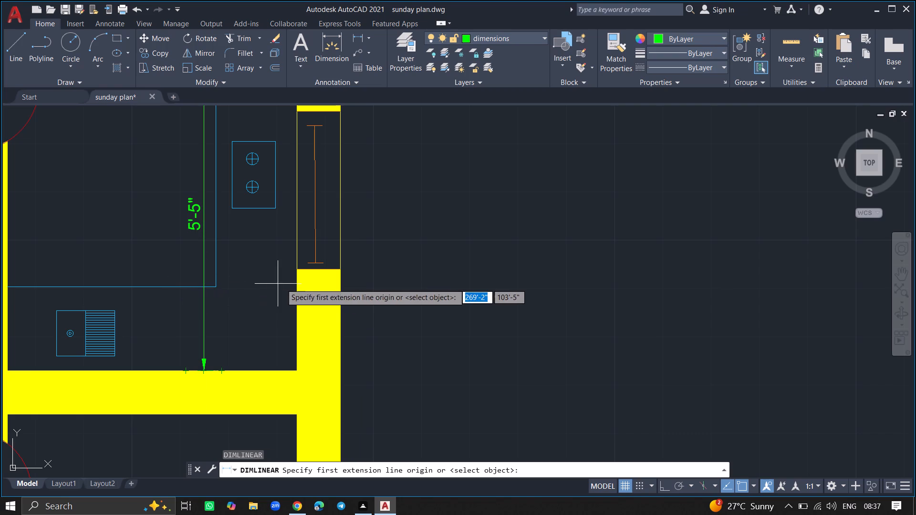
{"action": "left_click", "coordinate": [296, 284]}
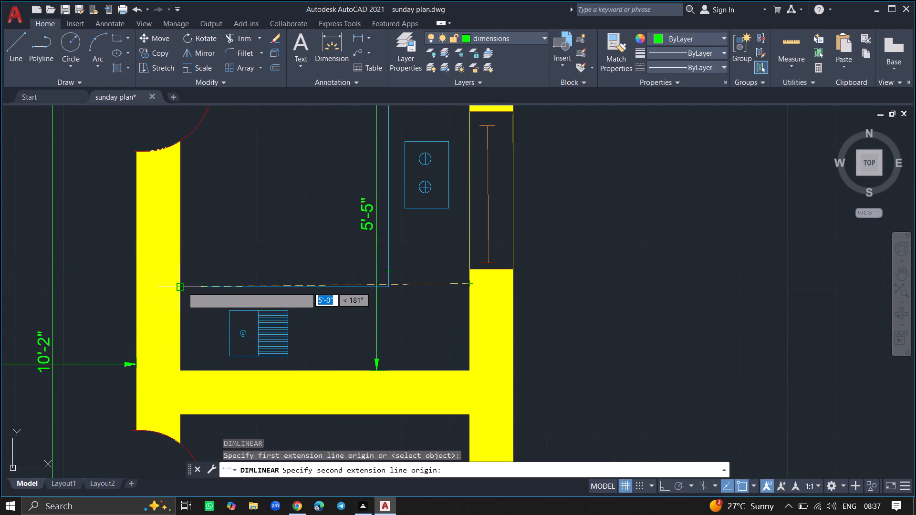
{"action": "left_click", "coordinate": [181, 287]}
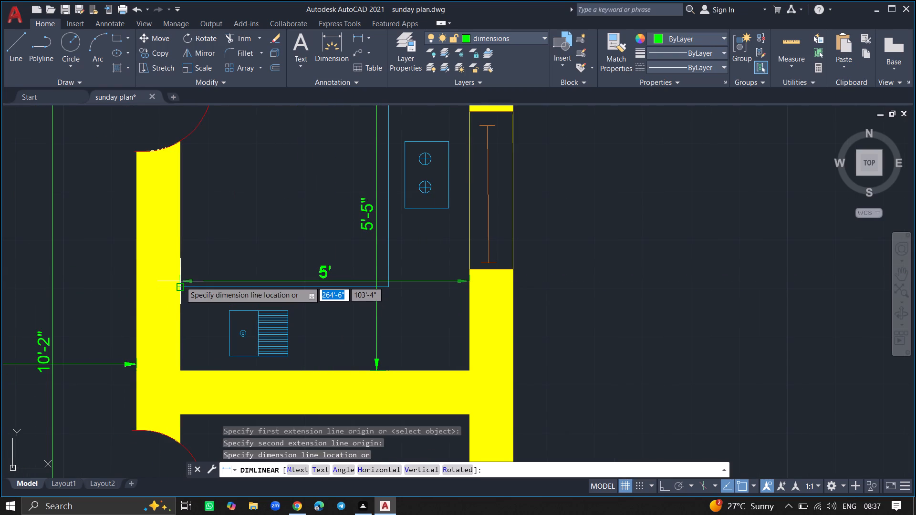
{"action": "left_click", "coordinate": [180, 281]}
Add a linear dimension for the north-south inner length of the toilet south of the kitchen, running between the washbasin and the WC.
{"action": "scroll", "coordinate": [209, 264], "scroll_direction": "down", "scroll_amount": 3, "text": "ctrl"}
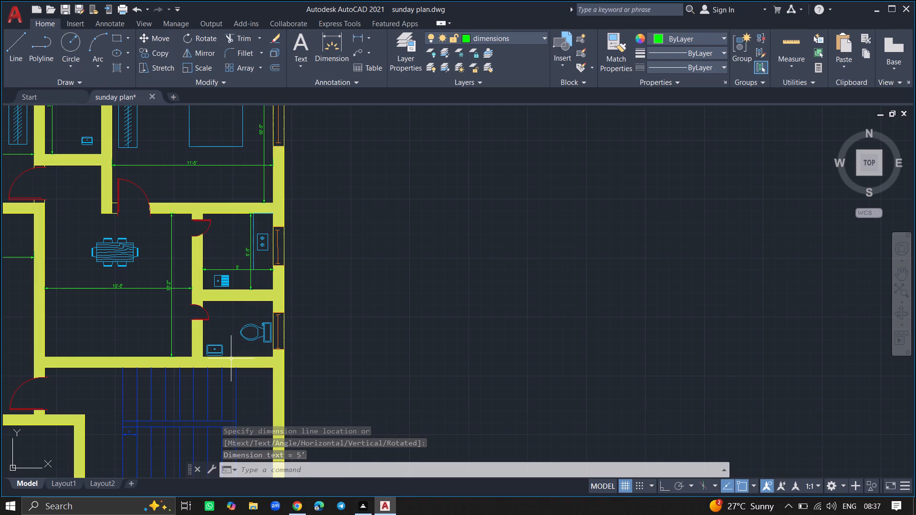
{"action": "scroll", "coordinate": [231, 359], "scroll_direction": "up", "scroll_amount": 3, "text": "ctrl"}
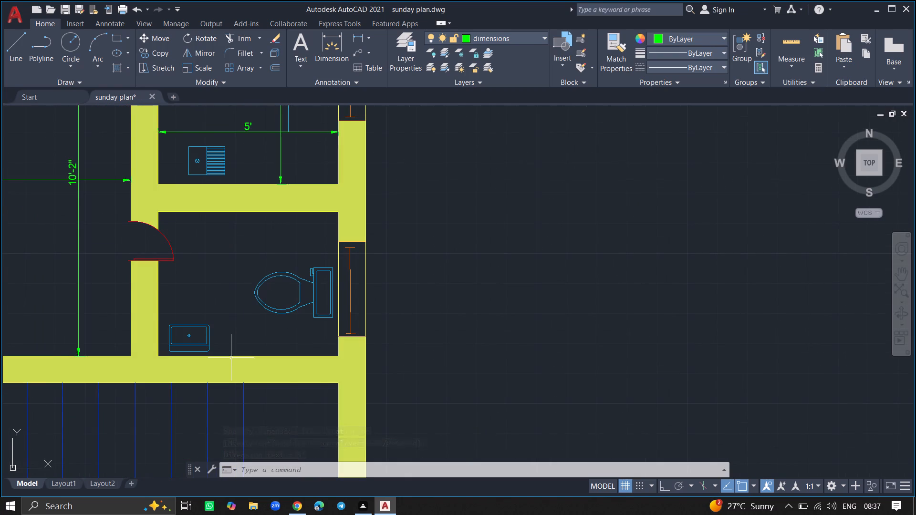
{"action": "key", "text": "d"}
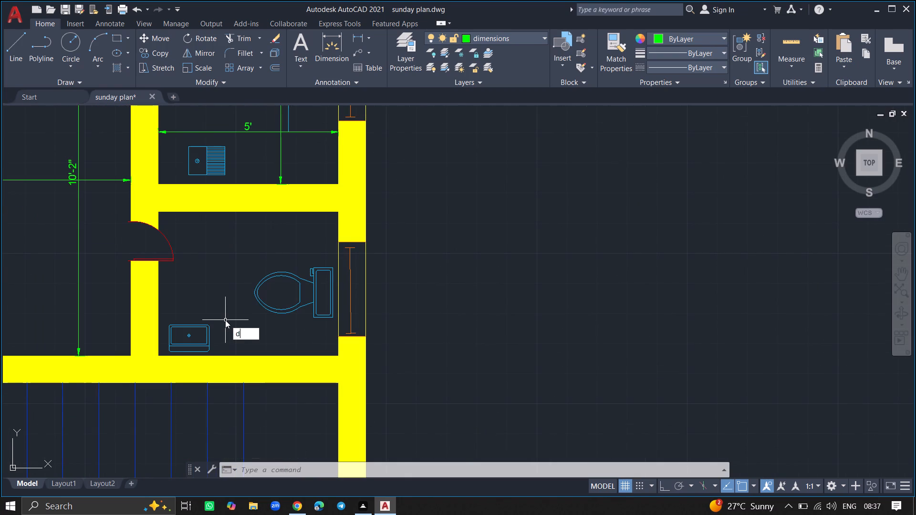
{"action": "key", "text": "i"}
{"action": "type", "text": "ml"}
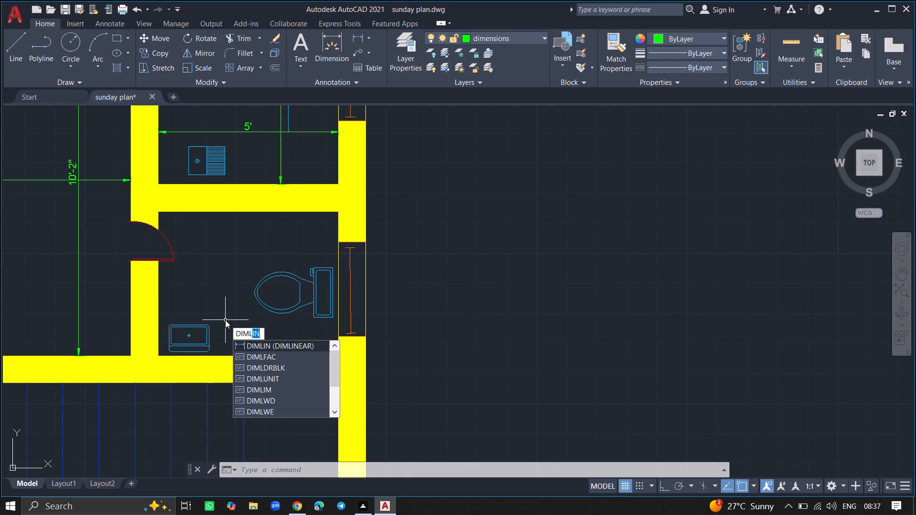
{"action": "left_click", "coordinate": [248, 344]}
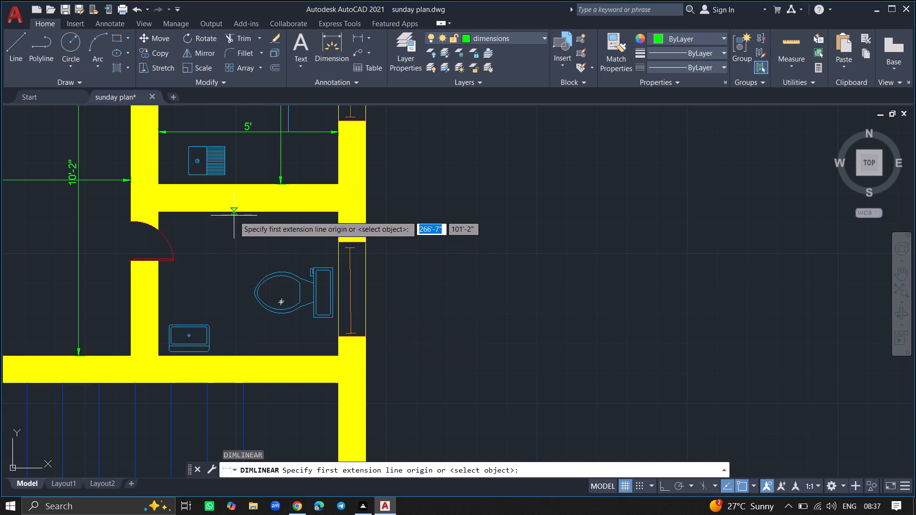
{"action": "left_click_drag", "start_coordinate": [234, 215], "coordinate": [229, 279]}
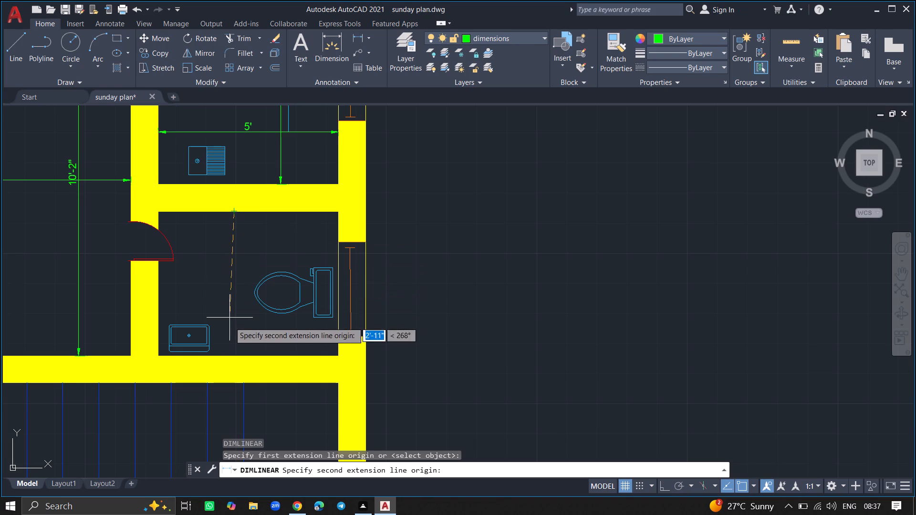
{"action": "left_click", "coordinate": [232, 360]}
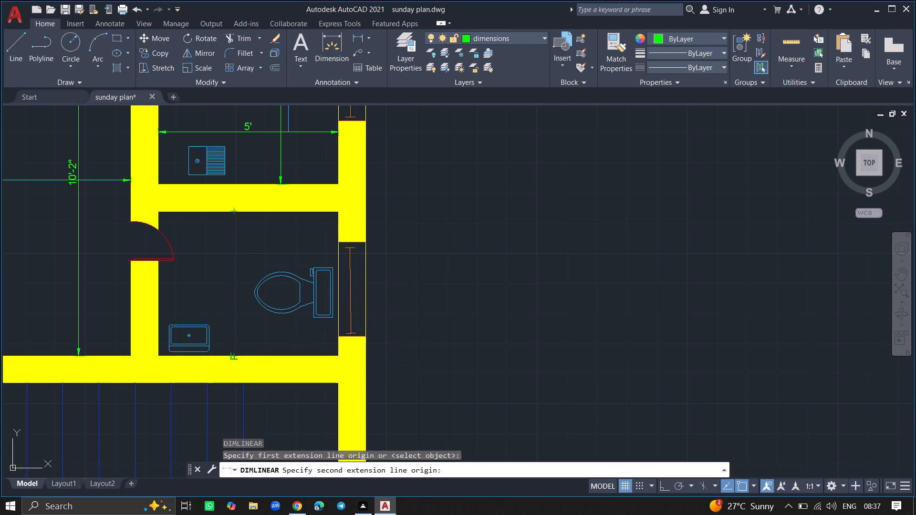
{"action": "left_click", "coordinate": [233, 352]}
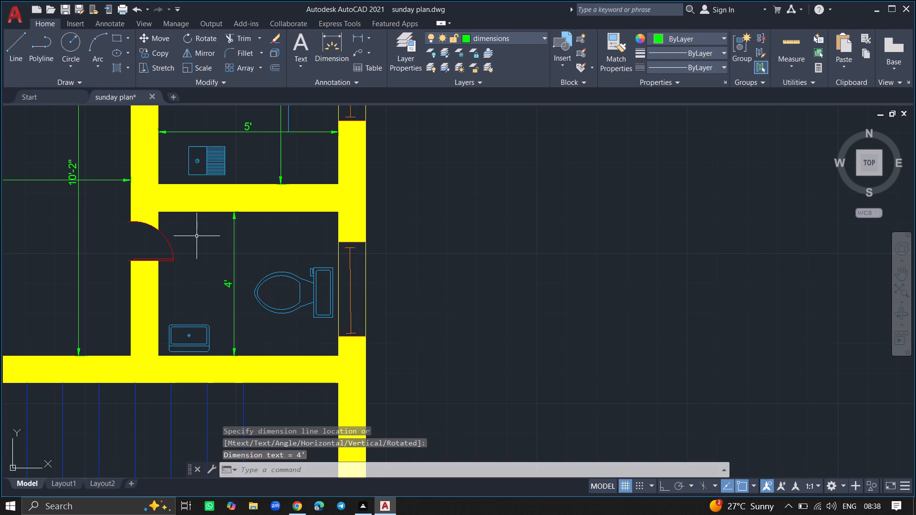
Add a linear dimension for the same toilet's east-west inner width, running just below its north wall.
{"action": "scroll", "coordinate": [189, 220], "scroll_direction": "up", "scroll_amount": 3, "text": "ctrl"}
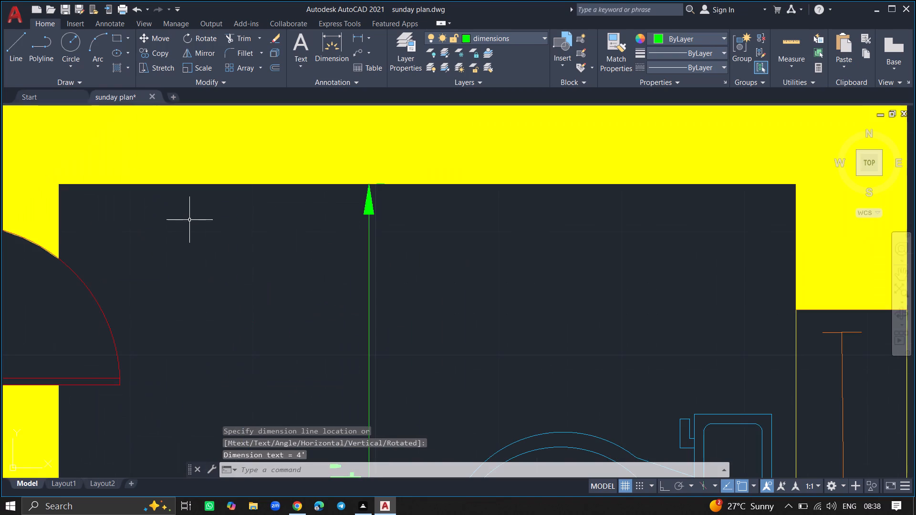
{"action": "type", "text": "diml"}
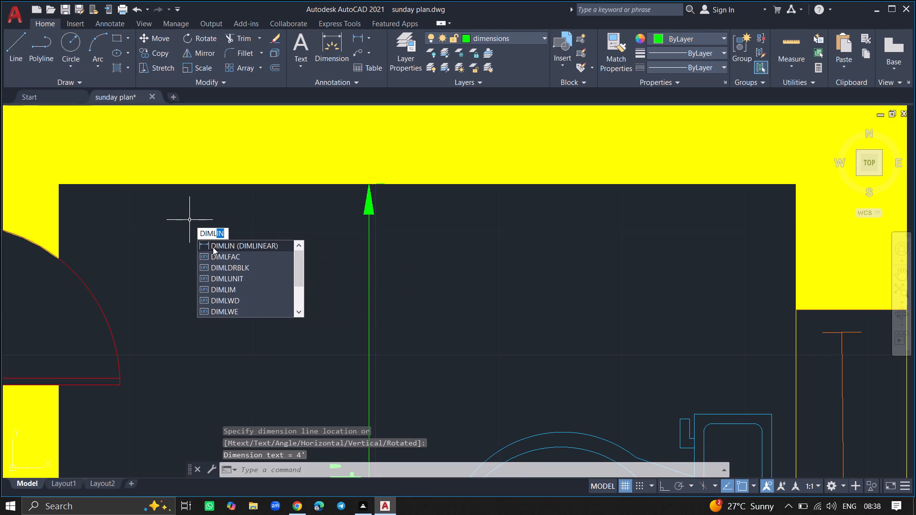
{"action": "left_click", "coordinate": [213, 247]}
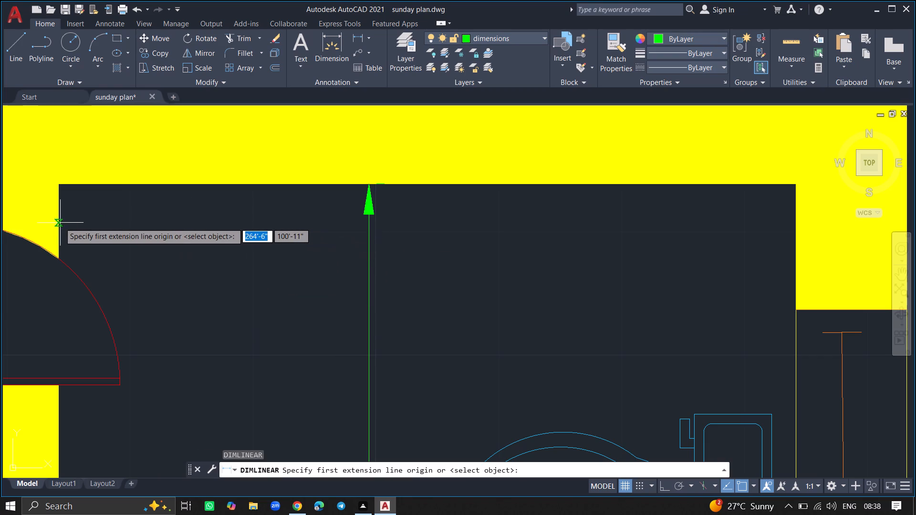
{"action": "left_click", "coordinate": [57, 223]}
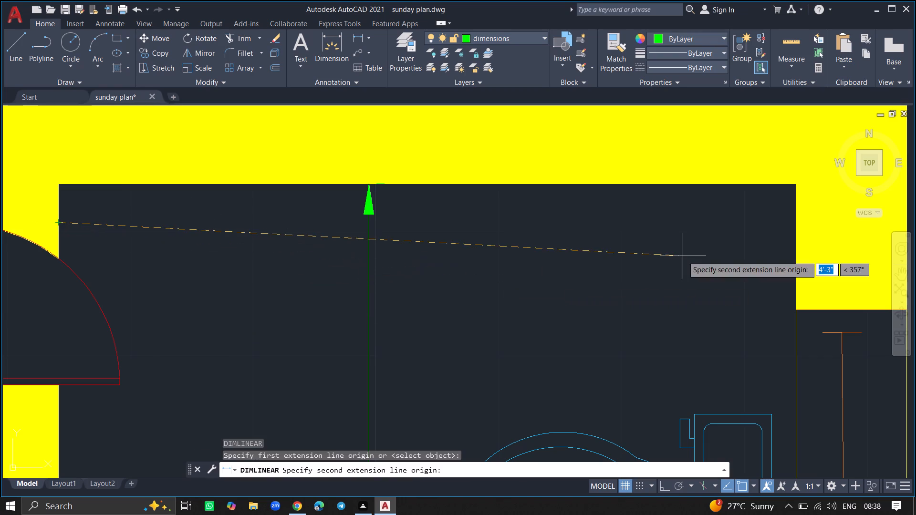
{"action": "left_click", "coordinate": [795, 217]}
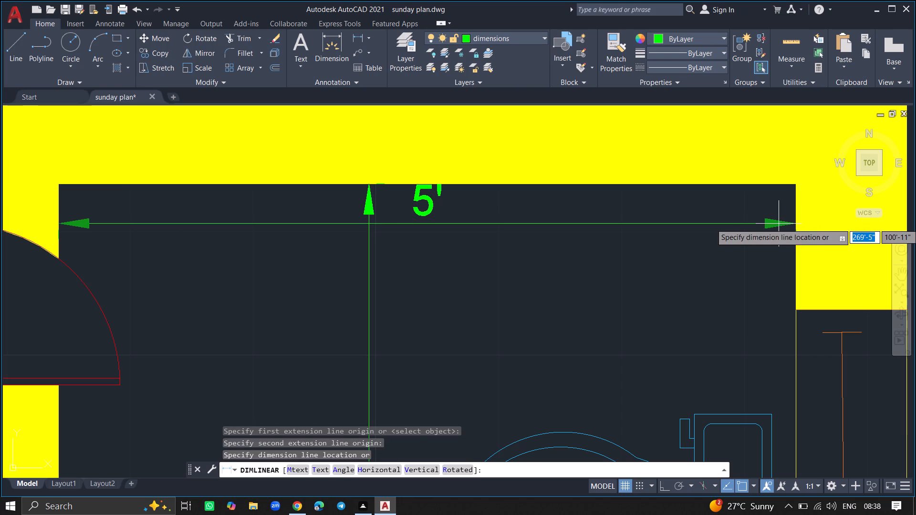
{"action": "left_click", "coordinate": [779, 224]}
Add a linear dimension for the north-south inner length of the small bedroom south of the living room, running east of the bed.
{"action": "scroll", "coordinate": [728, 230], "scroll_direction": "down", "scroll_amount": 6, "text": "ctrl"}
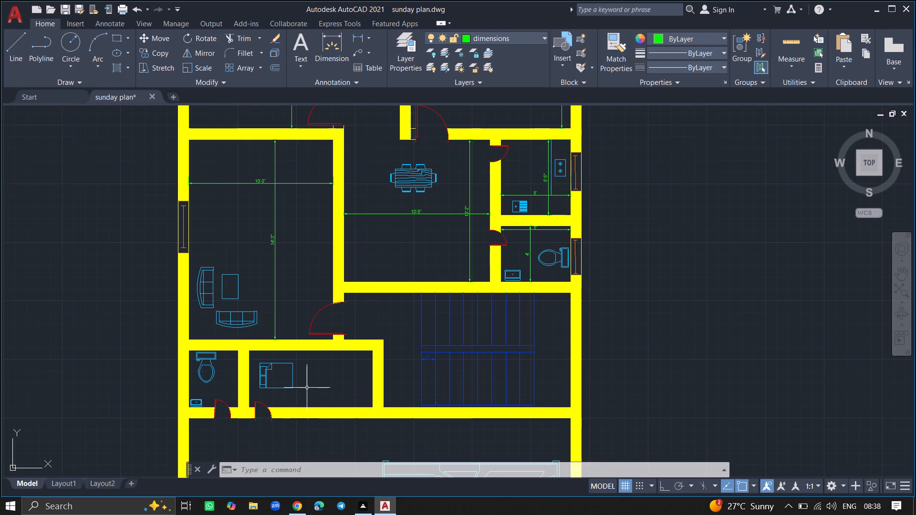
{"action": "scroll", "coordinate": [307, 388], "scroll_direction": "up", "scroll_amount": 2, "text": "ctrl"}
{"action": "type", "text": "diml"}
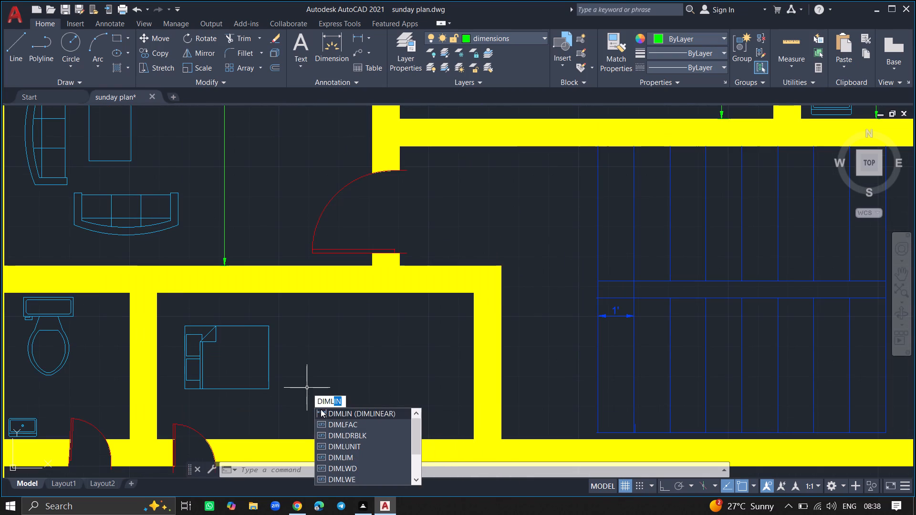
{"action": "left_click", "coordinate": [321, 409]}
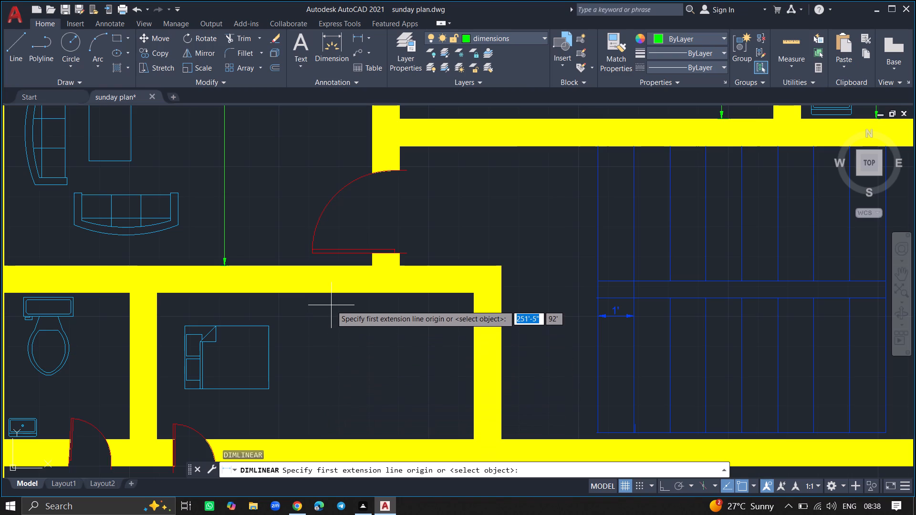
{"action": "left_click", "coordinate": [330, 294]}
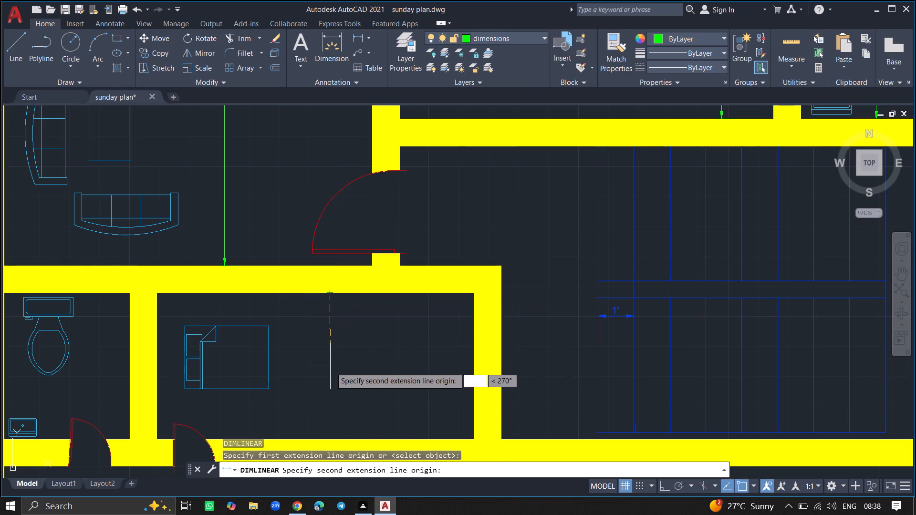
{"action": "left_click", "coordinate": [331, 444]}
{"action": "left_click", "coordinate": [337, 419]}
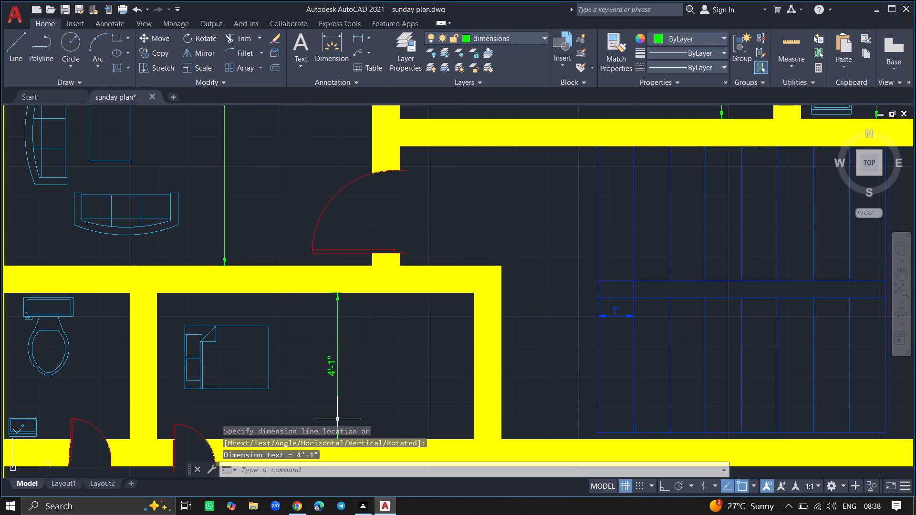
Add a linear dimension for the small bedroom's east-west inner width, running between the bed and the north wall.
{"action": "type", "text": "diml"}
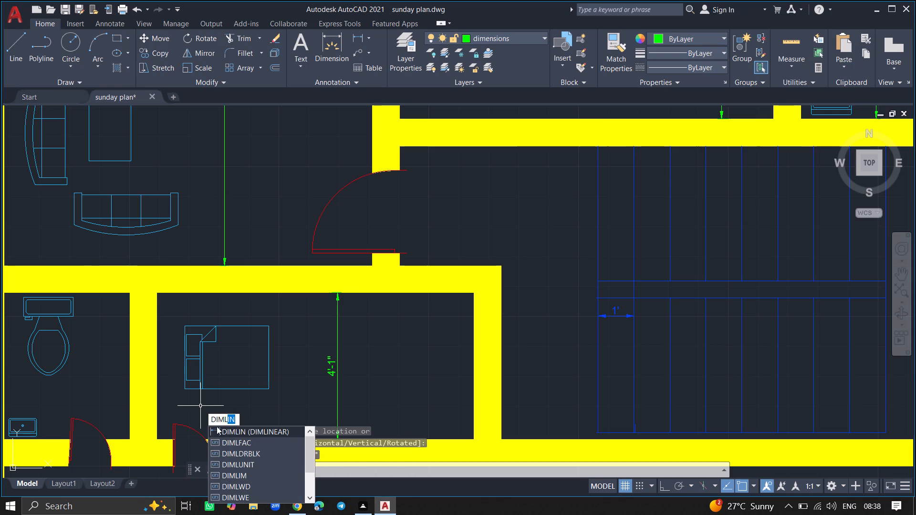
{"action": "left_click", "coordinate": [217, 432]}
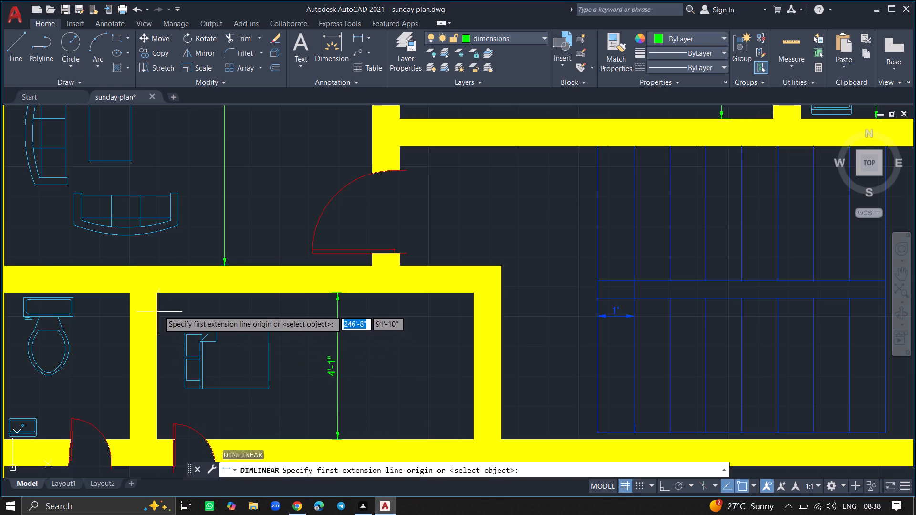
{"action": "left_click", "coordinate": [157, 309]}
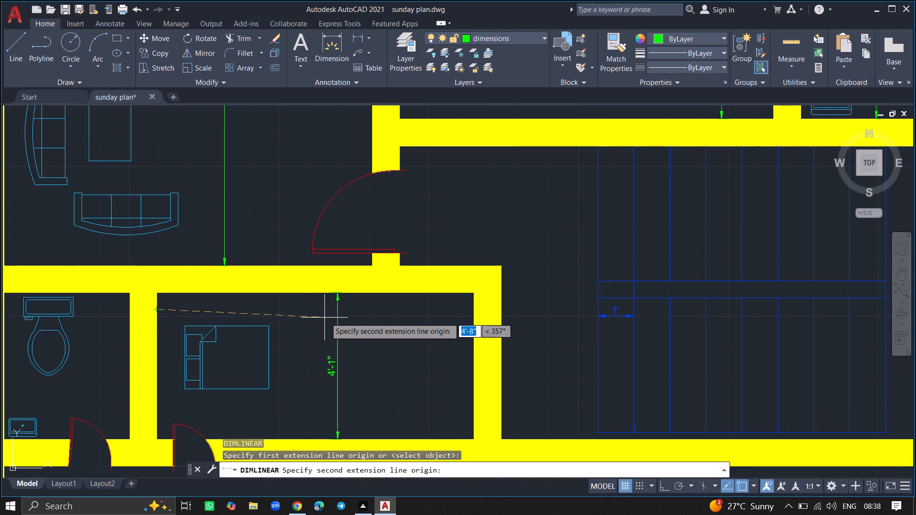
{"action": "left_click", "coordinate": [473, 309]}
{"action": "left_click", "coordinate": [473, 315]}
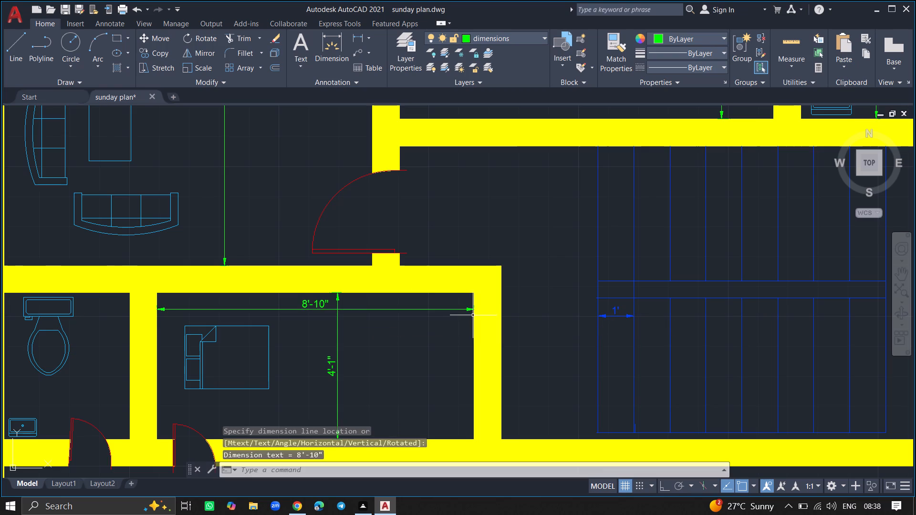
Add a linear dimension for the north-south inner length of the toilet west of the small bedroom, running east of the WC.
{"action": "scroll", "coordinate": [408, 314], "scroll_direction": "down", "scroll_amount": 3, "text": "ctrl"}
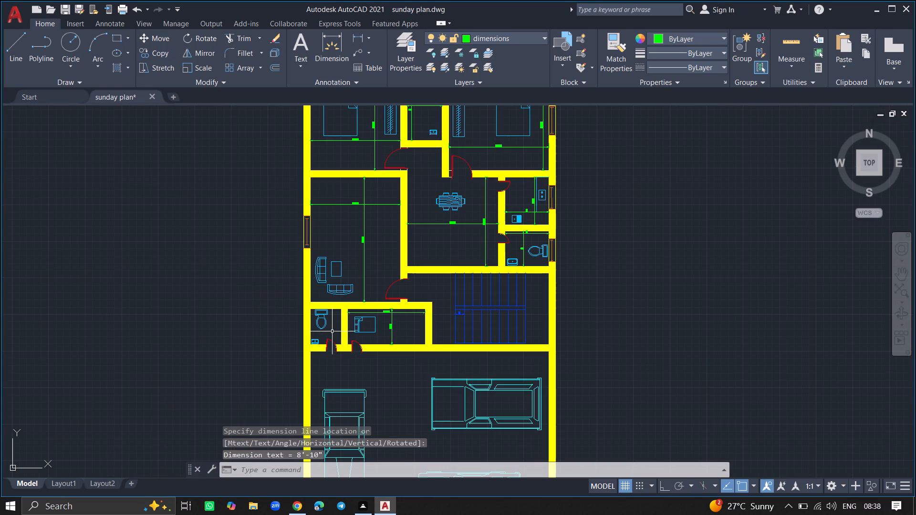
{"action": "scroll", "coordinate": [332, 331], "scroll_direction": "up", "scroll_amount": 3, "text": "ctrl"}
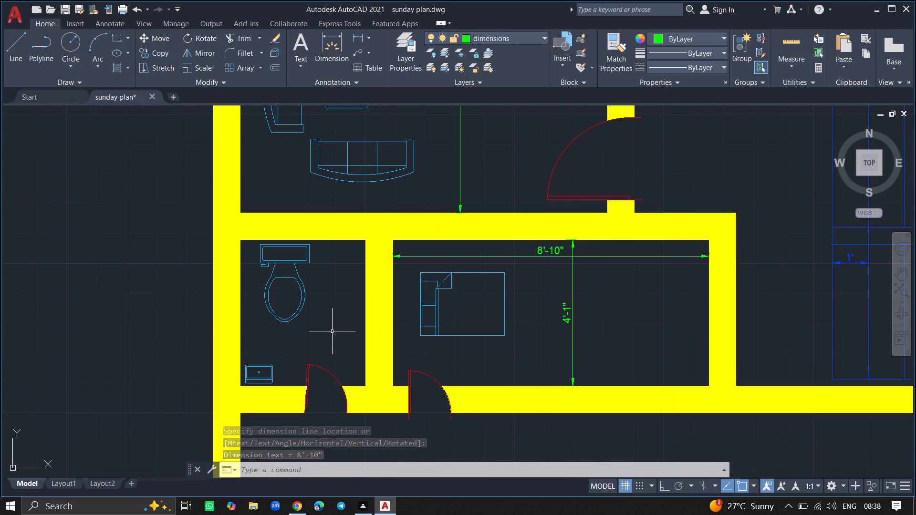
{"action": "type", "text": "diml"}
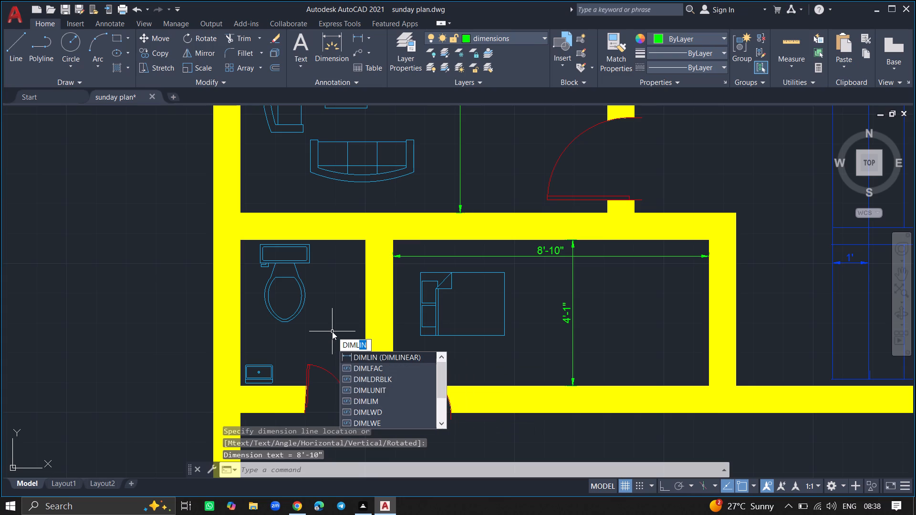
{"action": "left_click", "coordinate": [353, 356]}
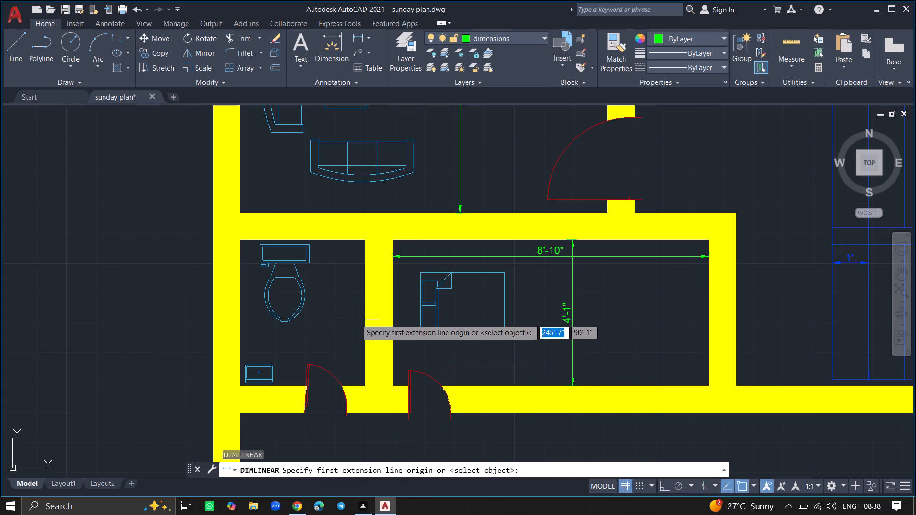
{"action": "left_click_drag", "start_coordinate": [350, 243], "coordinate": [344, 312]}
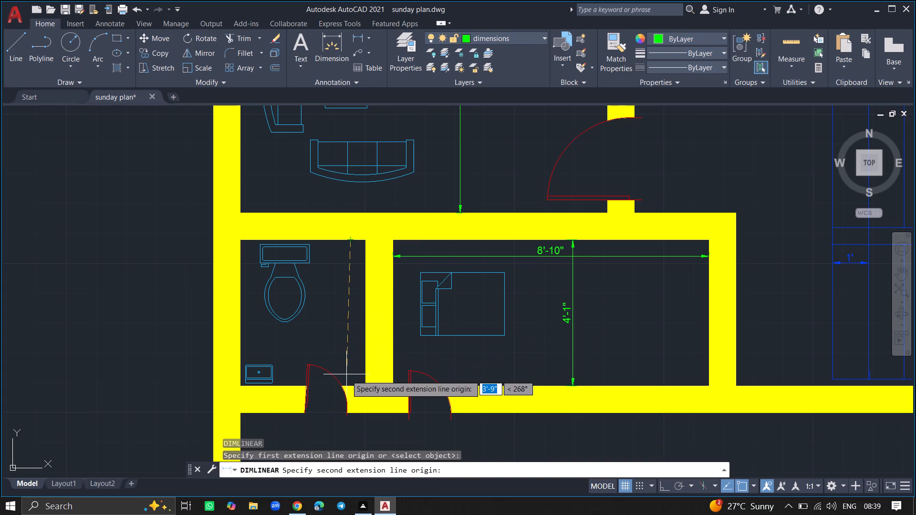
{"action": "left_click", "coordinate": [351, 386]}
{"action": "left_click", "coordinate": [351, 379]}
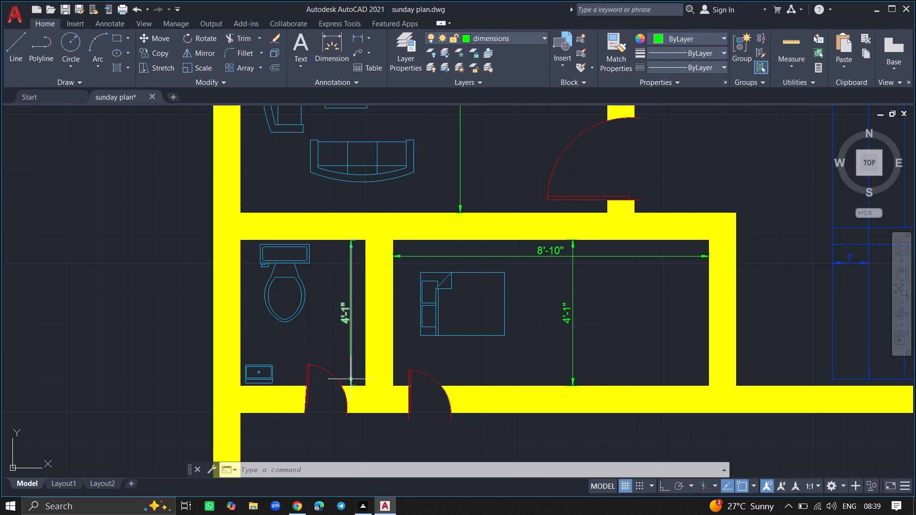
Add a linear dimension for the same toilet's east-west inner width, running between the WC and the washbasin.
{"action": "scroll", "coordinate": [329, 345], "scroll_direction": "up", "scroll_amount": 3, "text": "ctrl"}
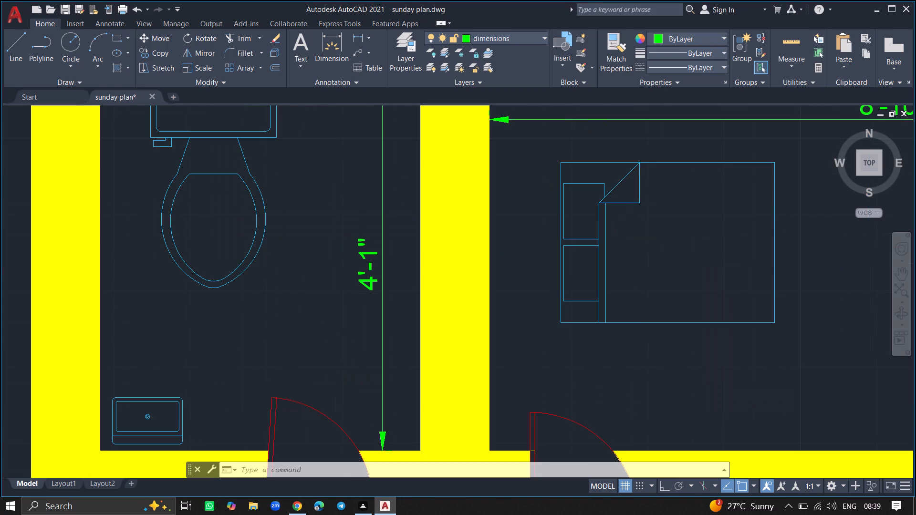
{"action": "type", "text": "diml"}
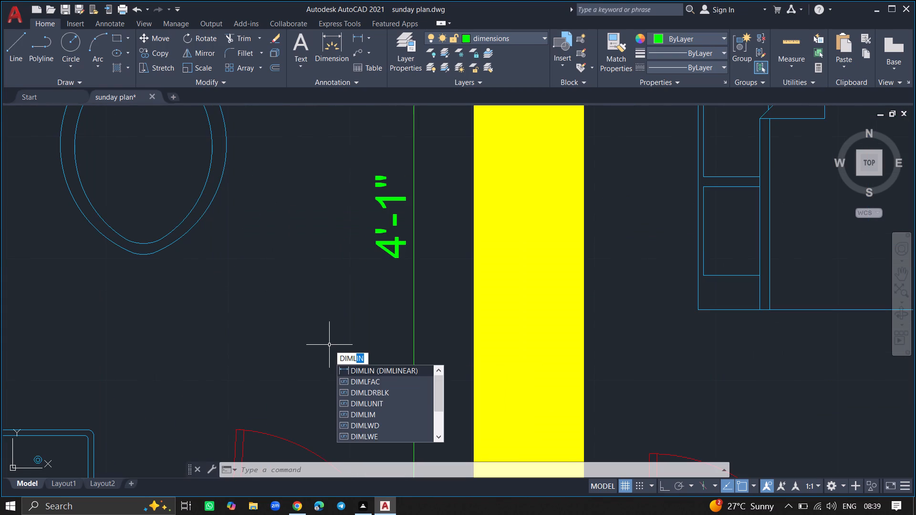
{"action": "left_click", "coordinate": [347, 367]}
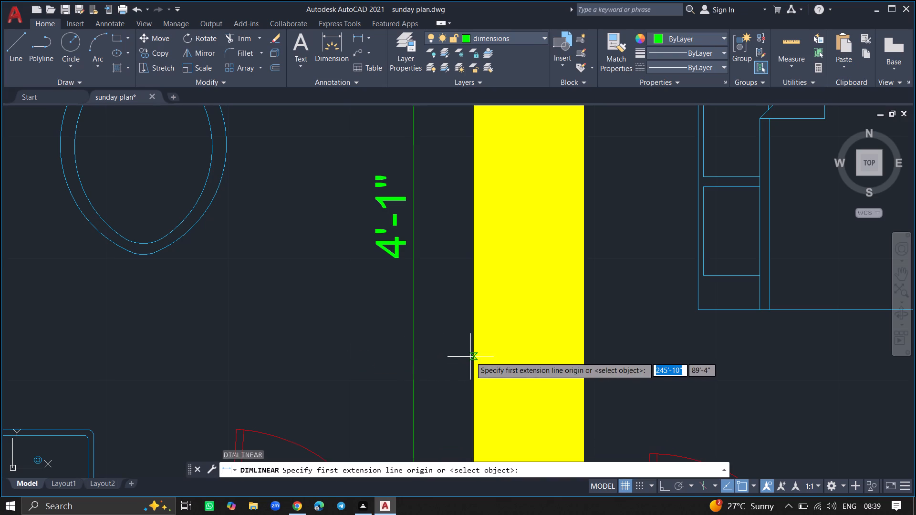
{"action": "left_click_drag", "start_coordinate": [471, 357], "coordinate": [326, 303]}
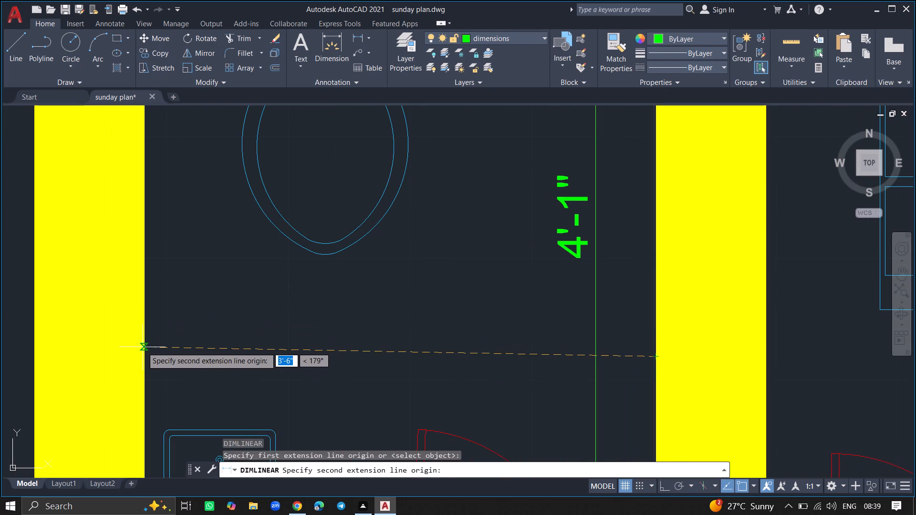
{"action": "left_click", "coordinate": [140, 360]}
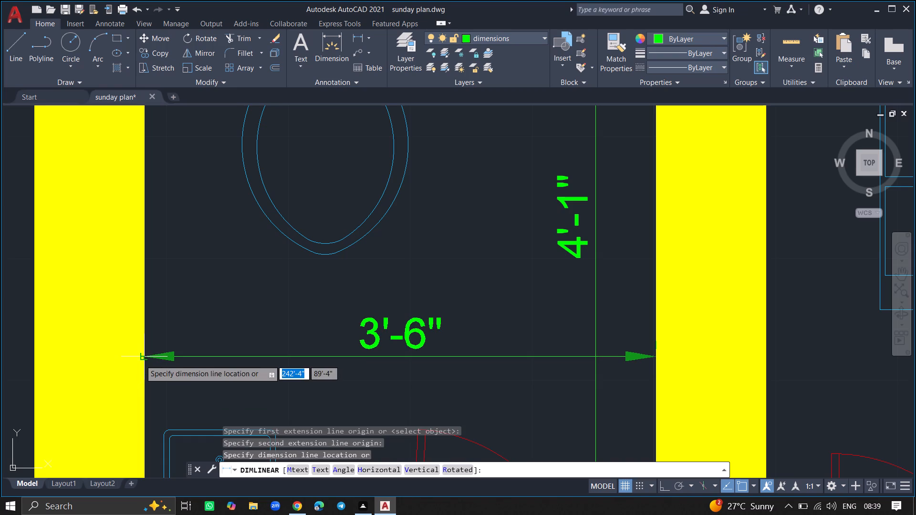
{"action": "left_click", "coordinate": [140, 360]}
Delete the old blue tread-width dimension from the westernmost tread of the staircase's south flight.
{"action": "scroll", "coordinate": [172, 309], "scroll_direction": "down", "scroll_amount": 2, "text": "ctrl"}
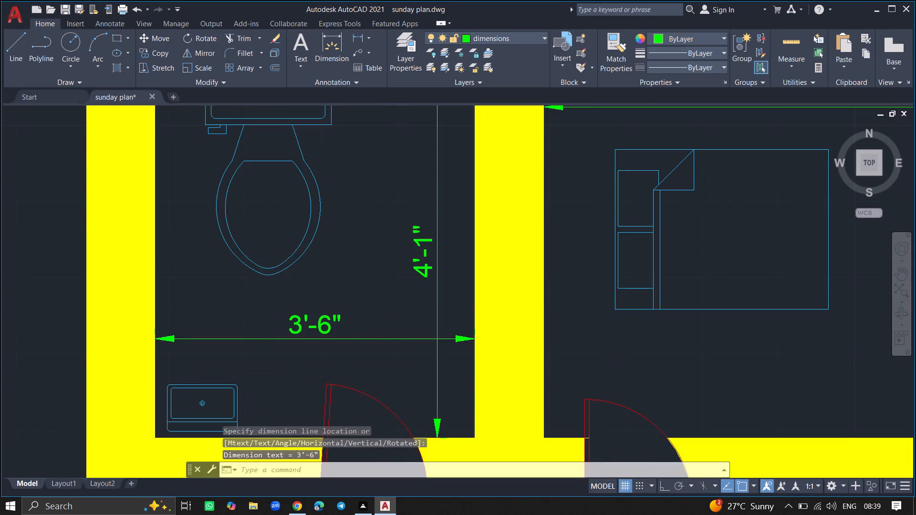
{"action": "scroll", "coordinate": [256, 309], "scroll_direction": "down", "scroll_amount": 4, "text": "ctrl"}
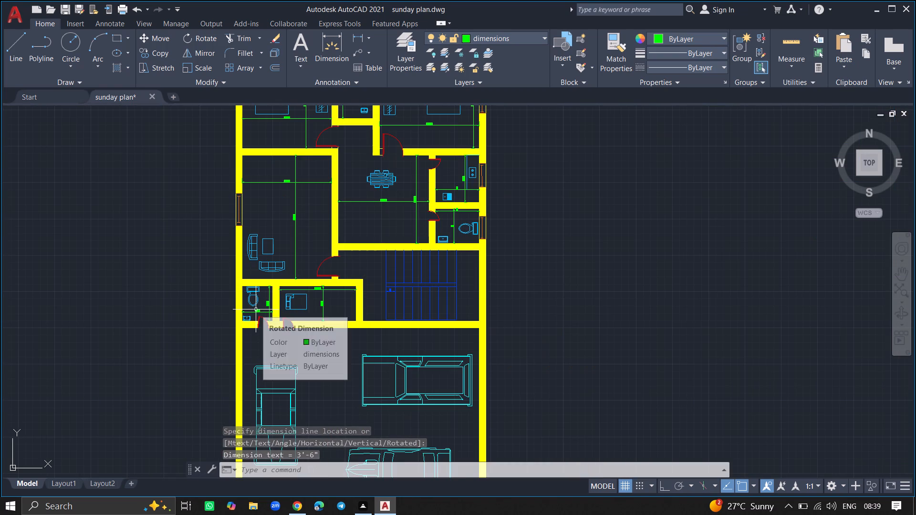
{"action": "scroll", "coordinate": [376, 295], "scroll_direction": "up", "scroll_amount": 7, "text": "ctrl"}
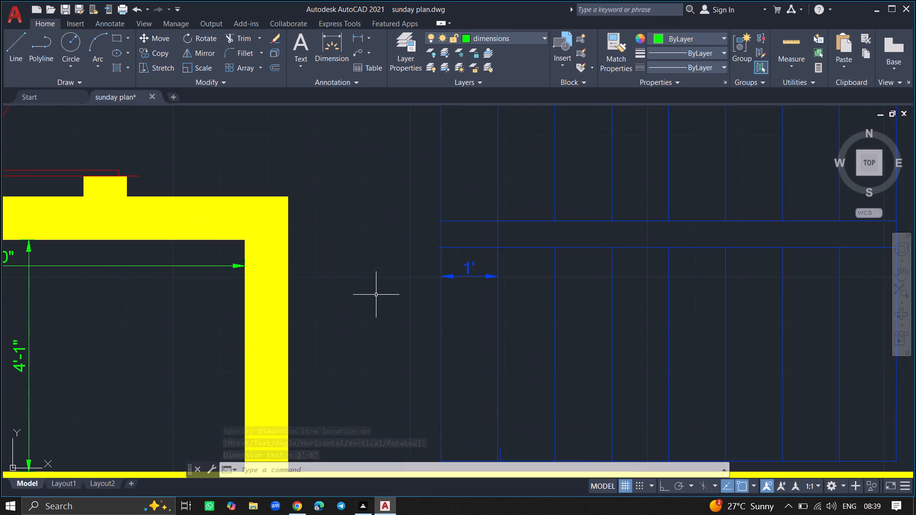
{"action": "left_click", "coordinate": [461, 275]}
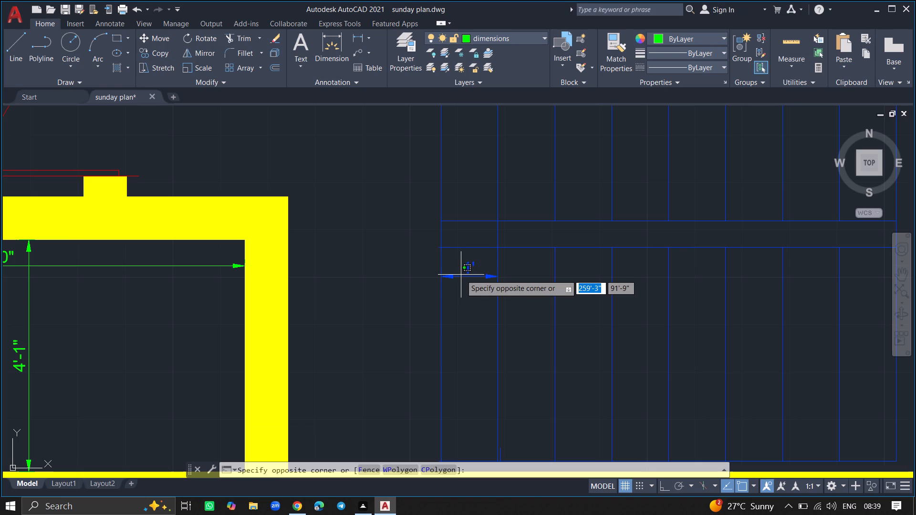
{"action": "key", "text": "Delete"}
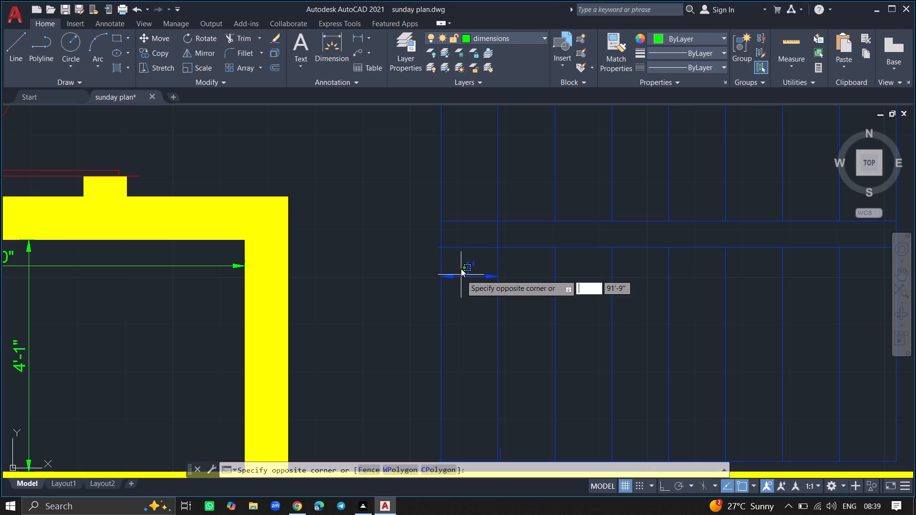
{"action": "left_click", "coordinate": [461, 268]}
{"action": "left_click", "coordinate": [461, 268]}
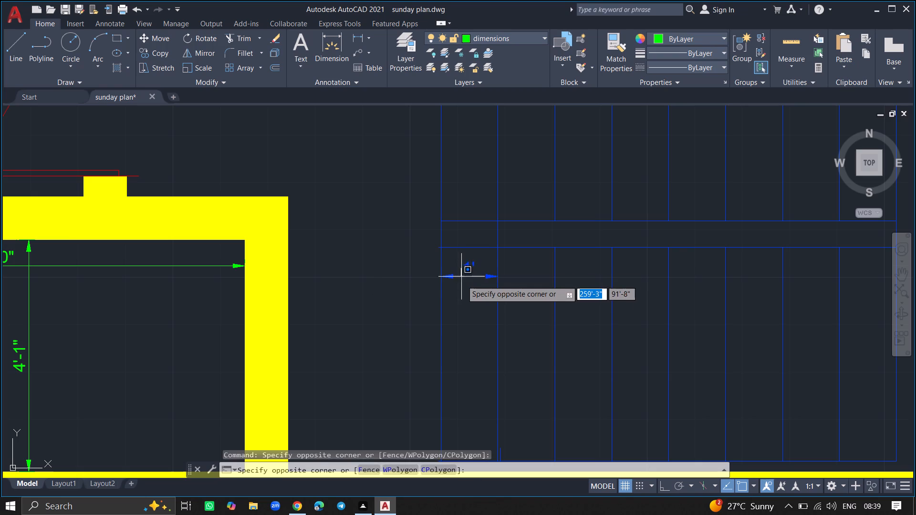
{"action": "left_click", "coordinate": [463, 292]}
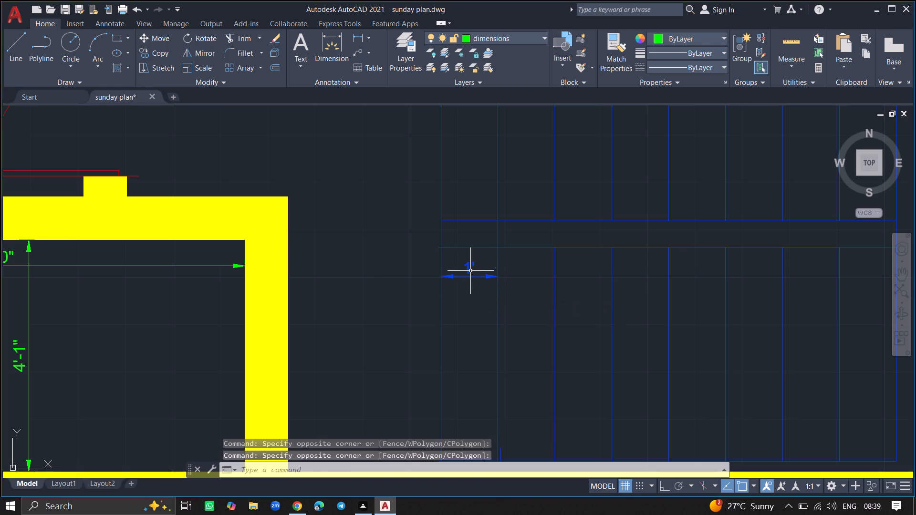
{"action": "left_click", "coordinate": [469, 271]}
{"action": "key", "text": "Delete"}
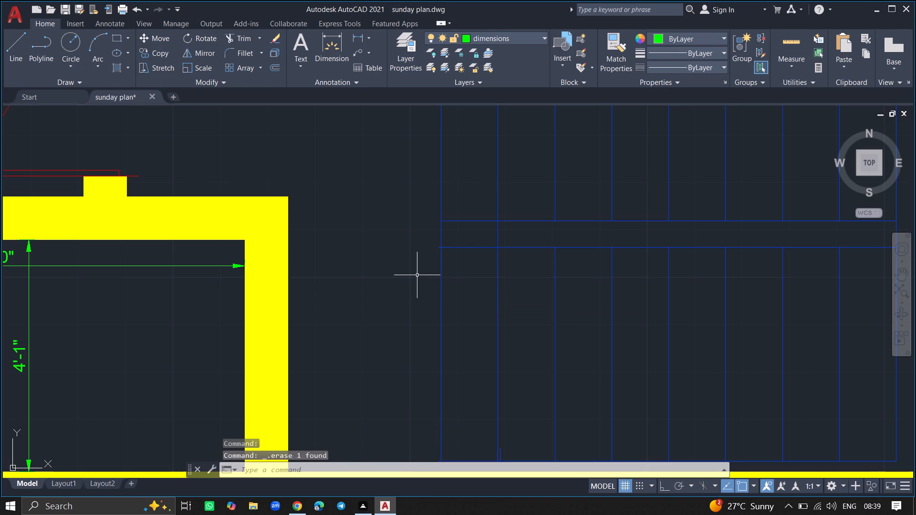
Add a linear dimension for the north-south inner length of the stair hall, running just west of the staircase.
{"action": "type", "text": "dimli"}
{"action": "left_click", "coordinate": [417, 299]}
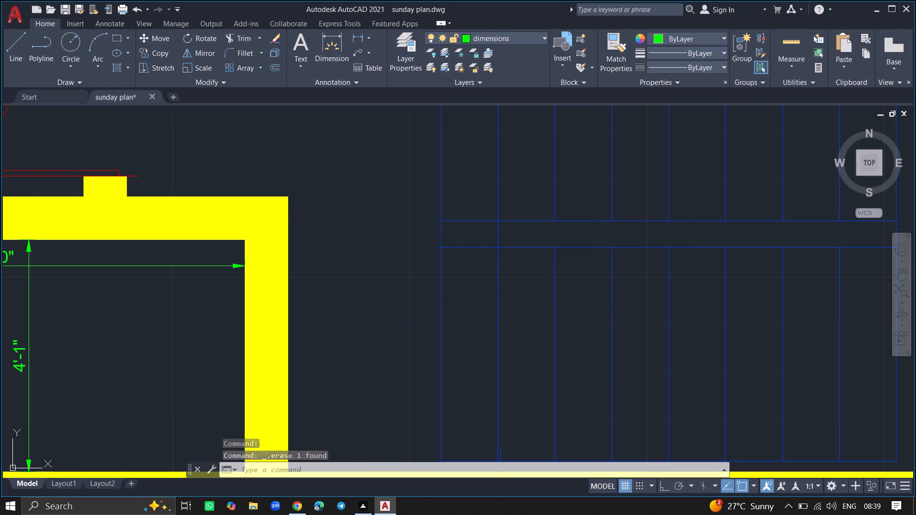
{"action": "scroll", "coordinate": [409, 250], "scroll_direction": "down", "scroll_amount": 3, "text": "ctrl"}
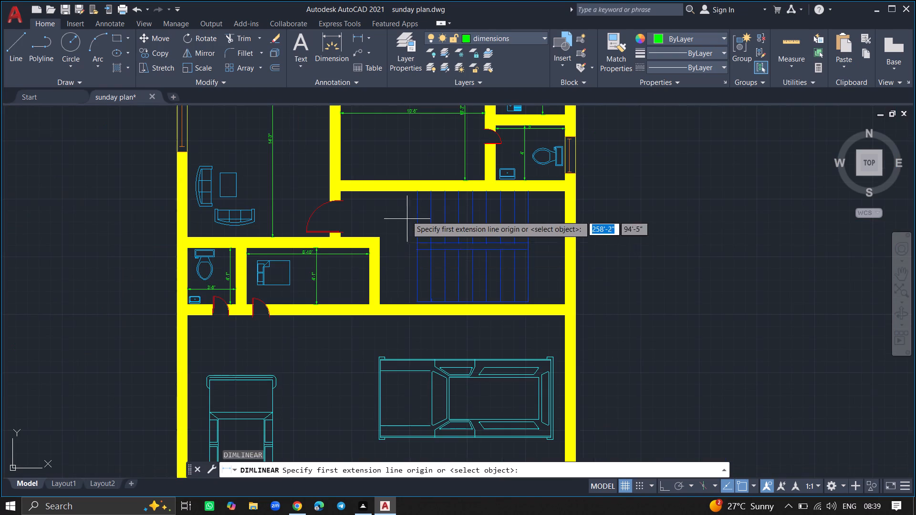
{"action": "left_click", "coordinate": [404, 194]}
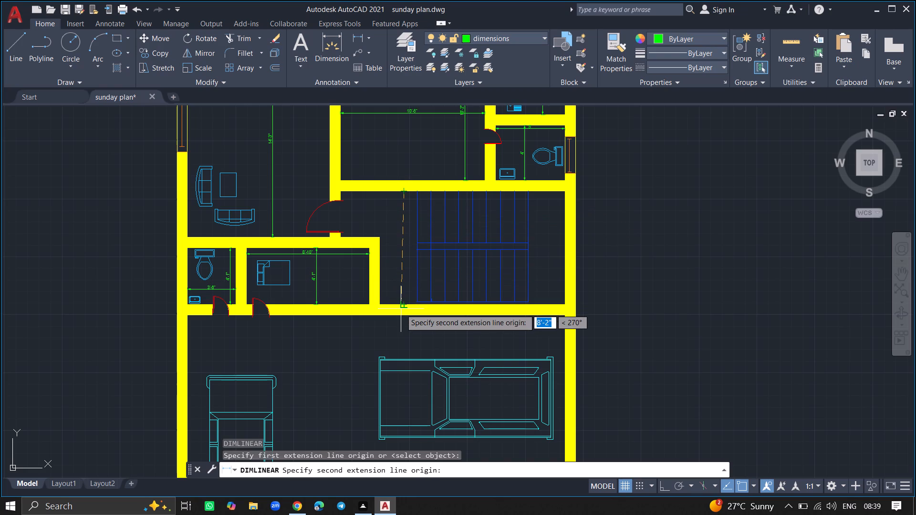
{"action": "scroll", "coordinate": [401, 309], "scroll_direction": "up", "scroll_amount": 8, "text": "ctrl"}
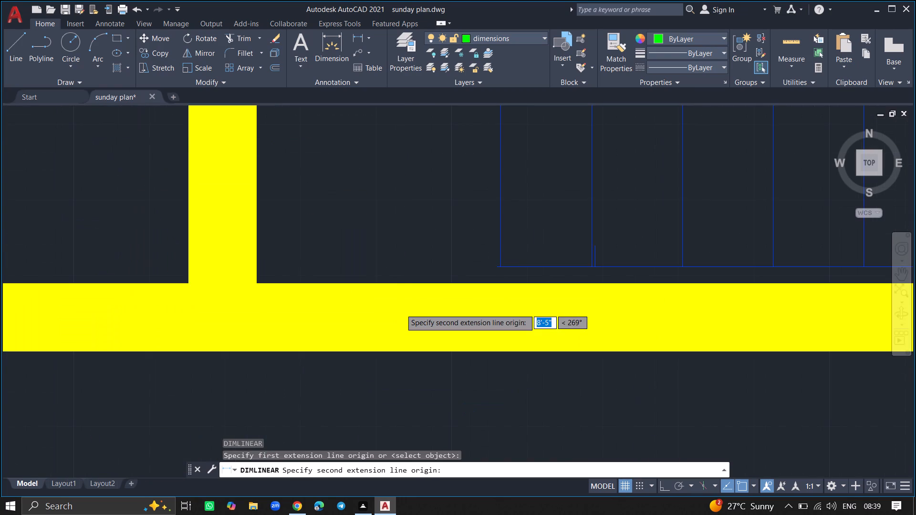
{"action": "scroll", "coordinate": [401, 309], "scroll_direction": "up", "scroll_amount": 1, "text": "ctrl"}
{"action": "scroll", "coordinate": [385, 264], "scroll_direction": "down", "scroll_amount": 3, "text": "ctrl"}
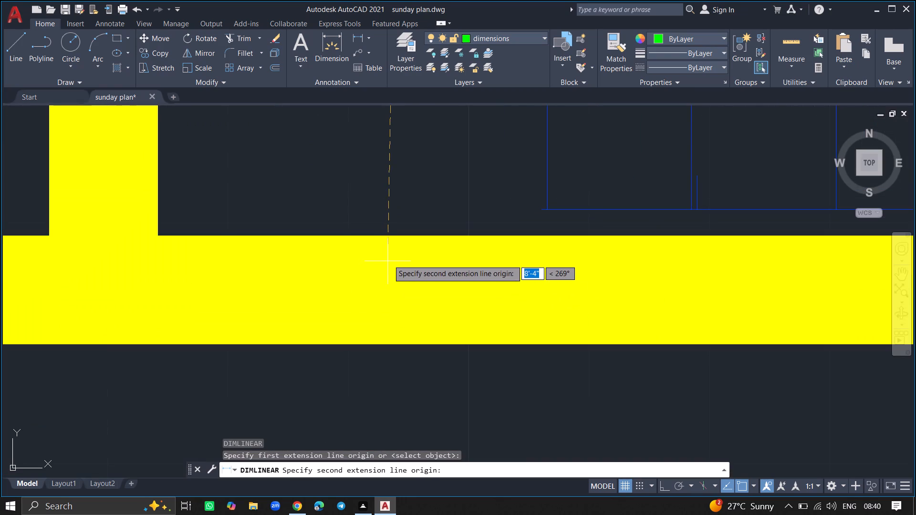
{"action": "left_click", "coordinate": [402, 232]}
{"action": "left_click", "coordinate": [407, 229]}
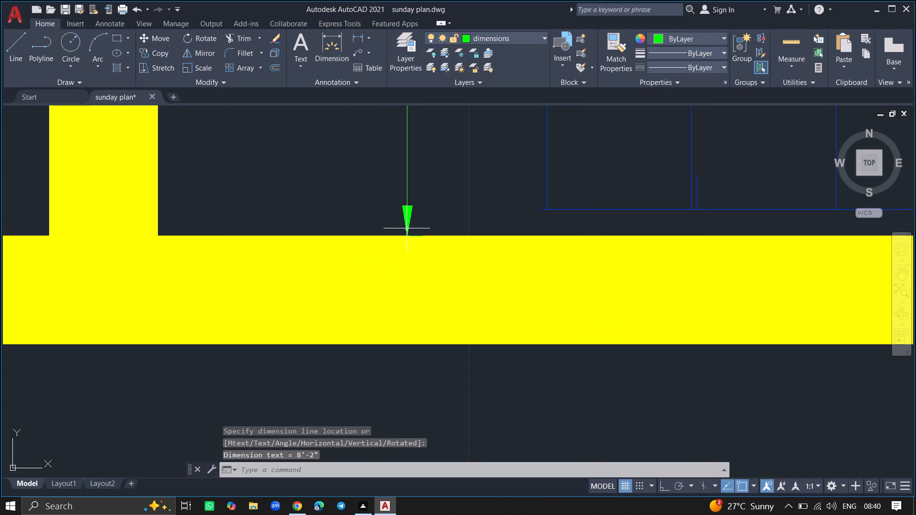
Add a linear dimension for the tread width of the westernmost tread in the staircase's south flight.
{"action": "scroll", "coordinate": [388, 220], "scroll_direction": "down", "scroll_amount": 2, "text": "ctrl"}
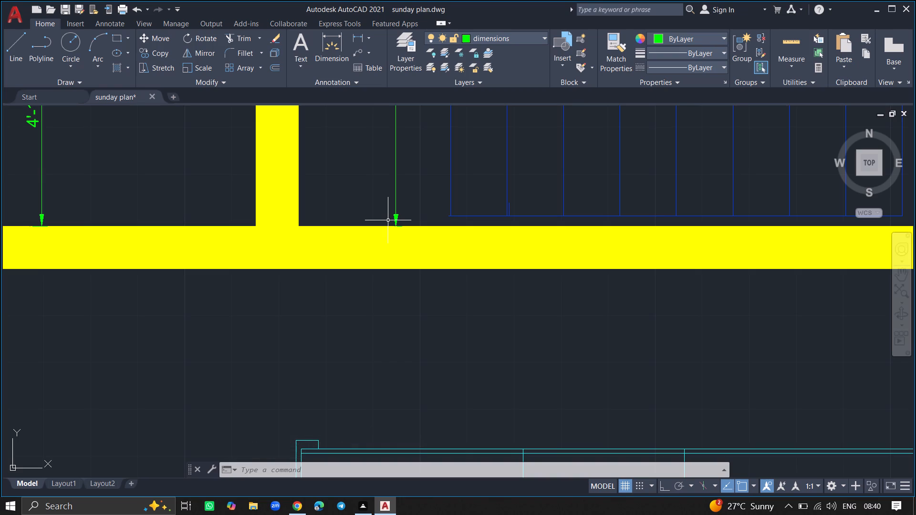
{"action": "scroll", "coordinate": [388, 220], "scroll_direction": "down", "scroll_amount": 2, "text": "ctrl"}
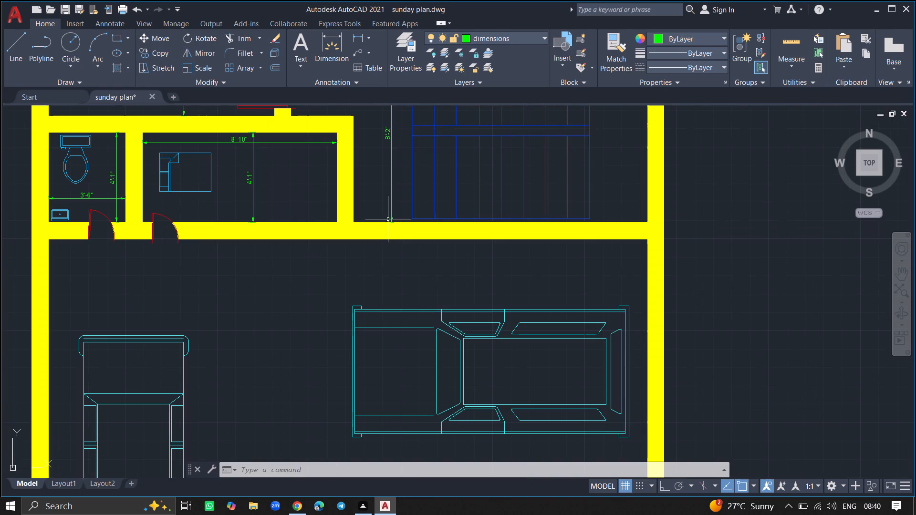
{"action": "scroll", "coordinate": [382, 202], "scroll_direction": "down", "scroll_amount": 3, "text": "ctrl"}
{"action": "scroll", "coordinate": [424, 161], "scroll_direction": "up", "scroll_amount": 4, "text": "ctrl"}
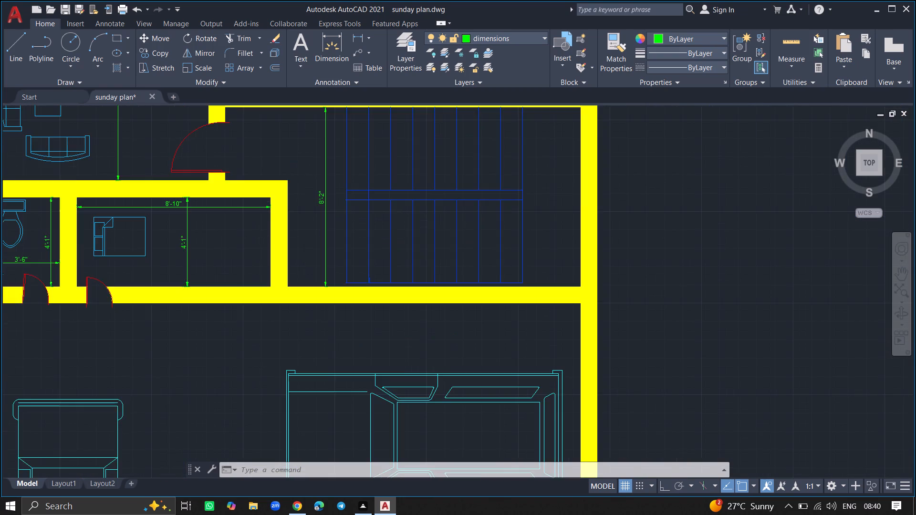
{"action": "type", "text": "diml"}
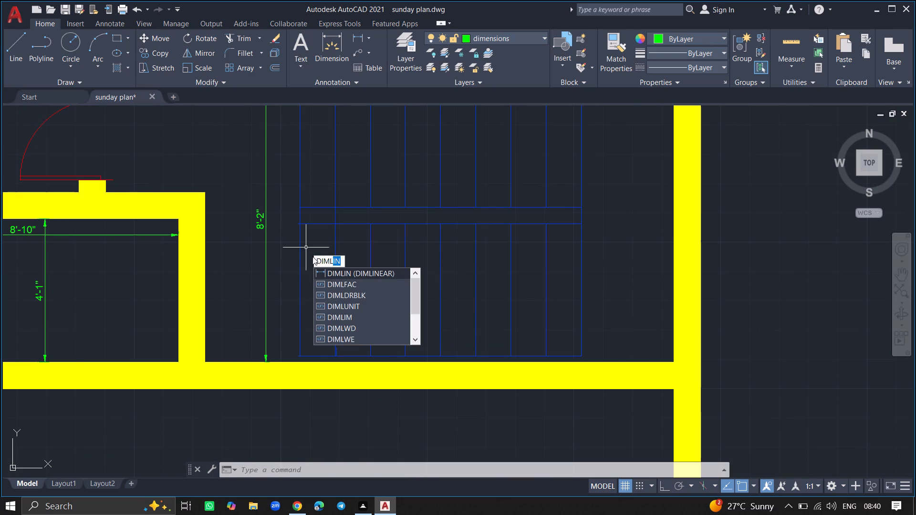
{"action": "left_click", "coordinate": [317, 269]}
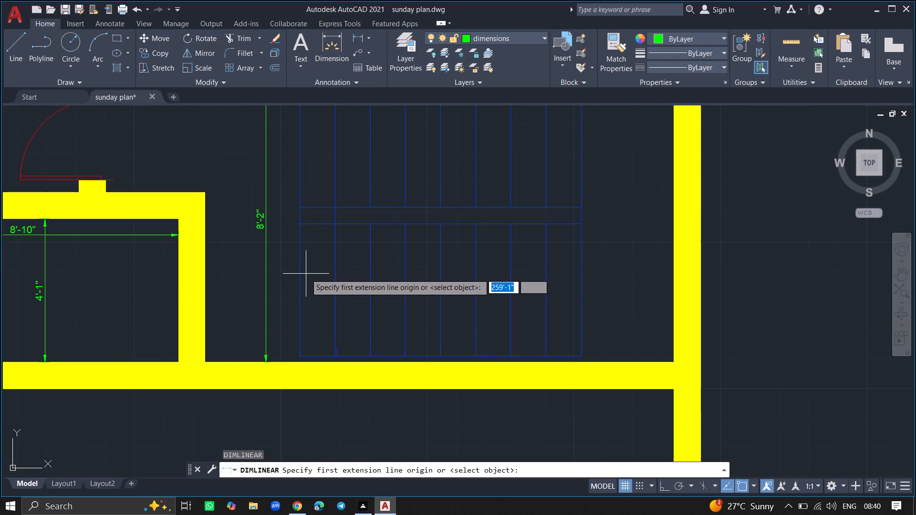
{"action": "scroll", "coordinate": [306, 274], "scroll_direction": "up", "scroll_amount": 4, "text": "ctrl"}
{"action": "left_click", "coordinate": [263, 285]}
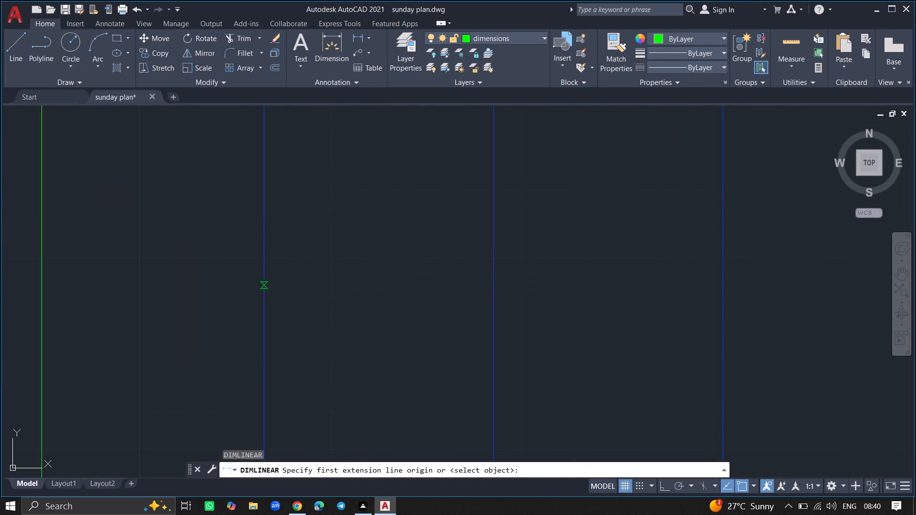
{"action": "left_click", "coordinate": [491, 287]}
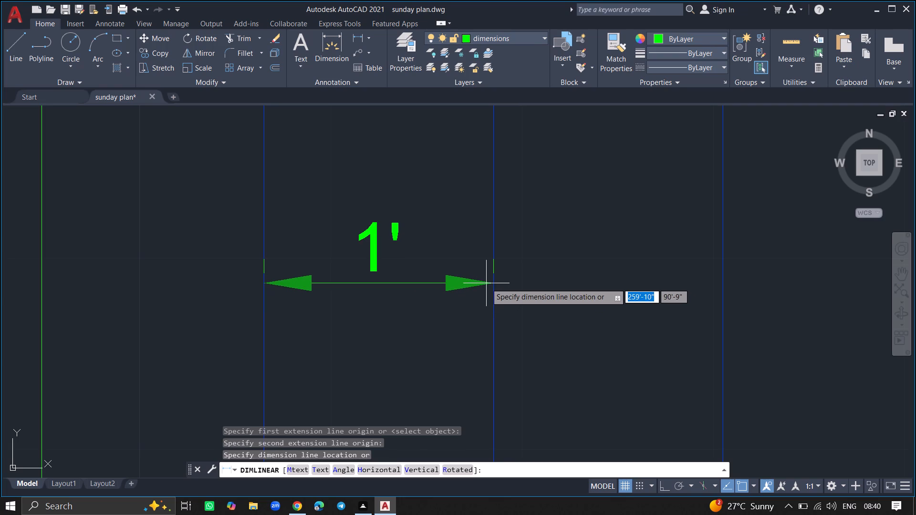
{"action": "left_click", "coordinate": [486, 283]}
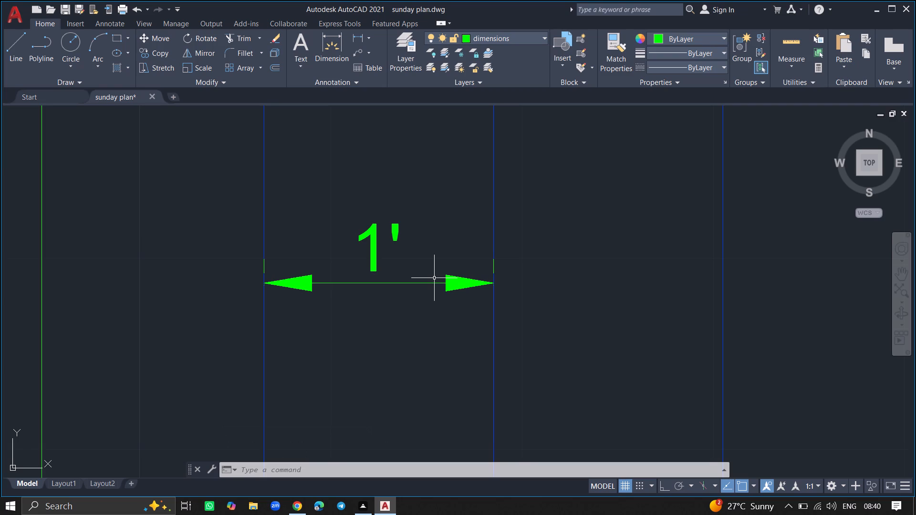
Add a linear dimension for the north-south width of the staircase's south flight, placed just east of its easternmost tread.
{"action": "scroll", "coordinate": [434, 278], "scroll_direction": "down", "scroll_amount": 4, "text": "ctrl"}
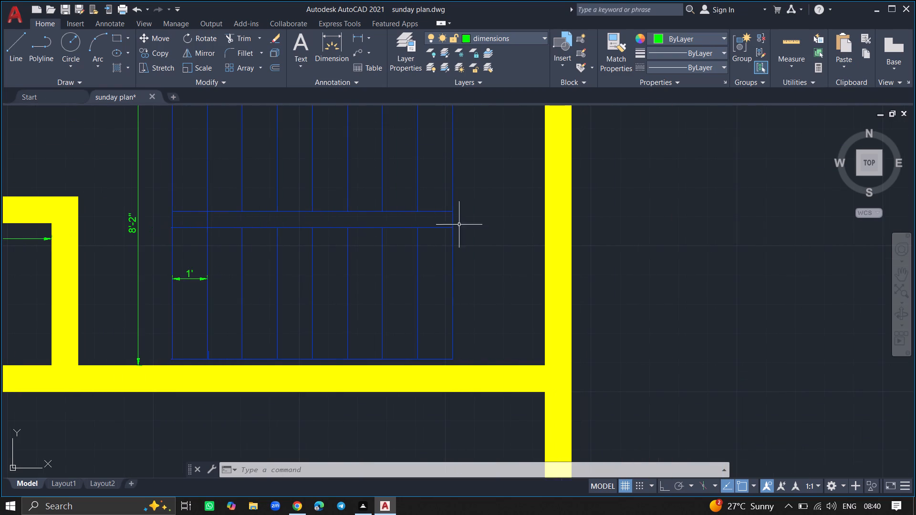
{"action": "type", "text": "diml"}
{"action": "left_click", "coordinate": [486, 263]}
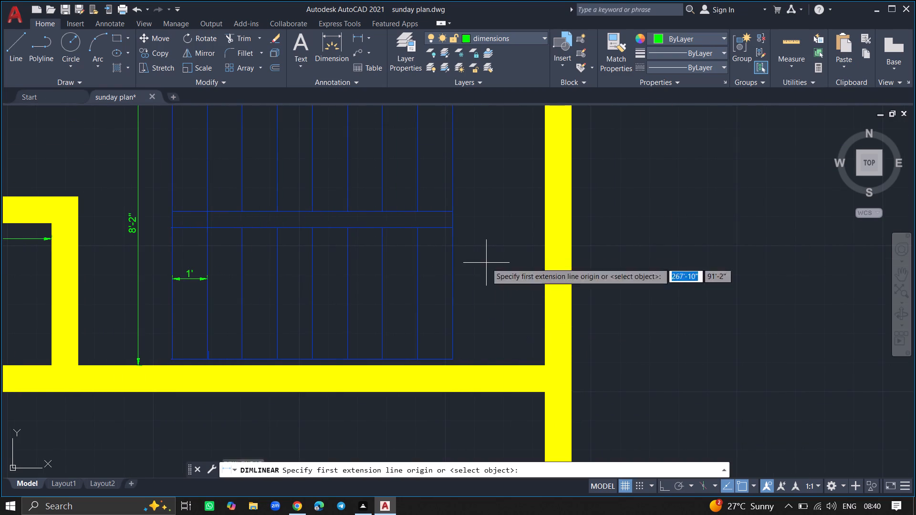
{"action": "left_click_drag", "start_coordinate": [450, 225], "coordinate": [447, 322]}
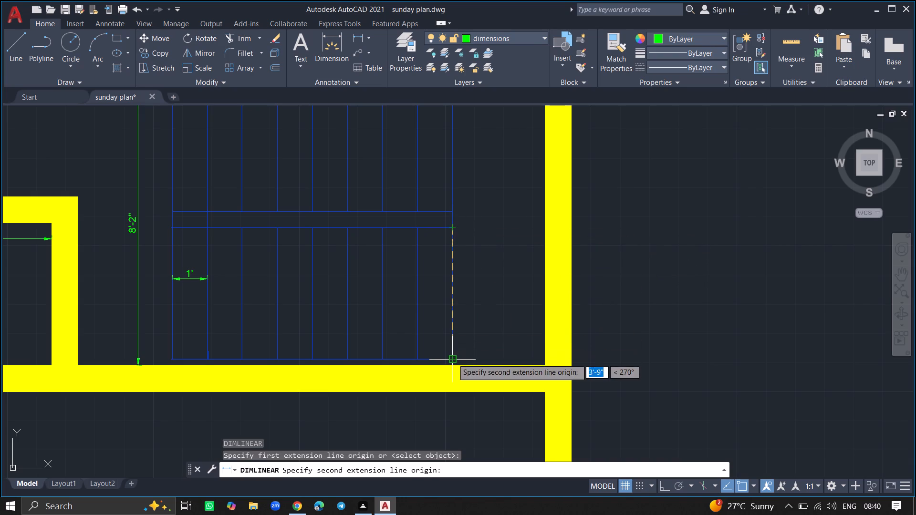
{"action": "left_click", "coordinate": [453, 359]}
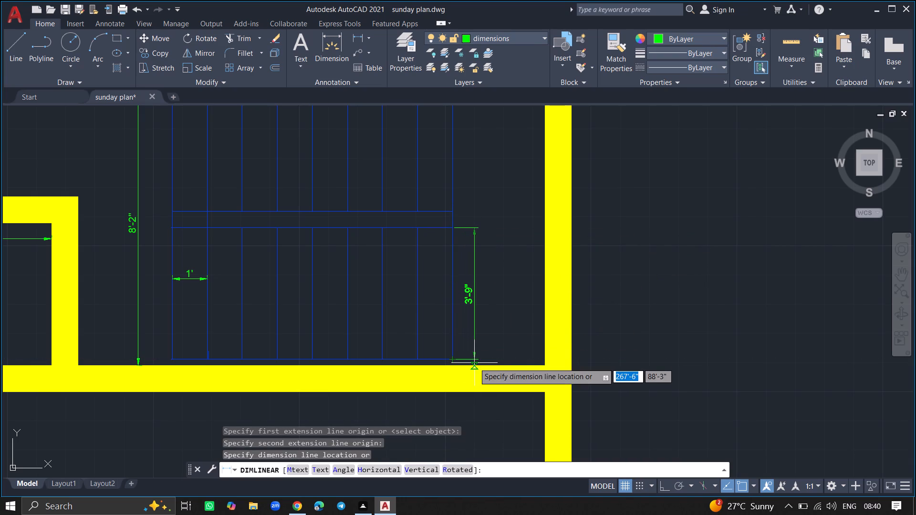
{"action": "left_click", "coordinate": [474, 363]}
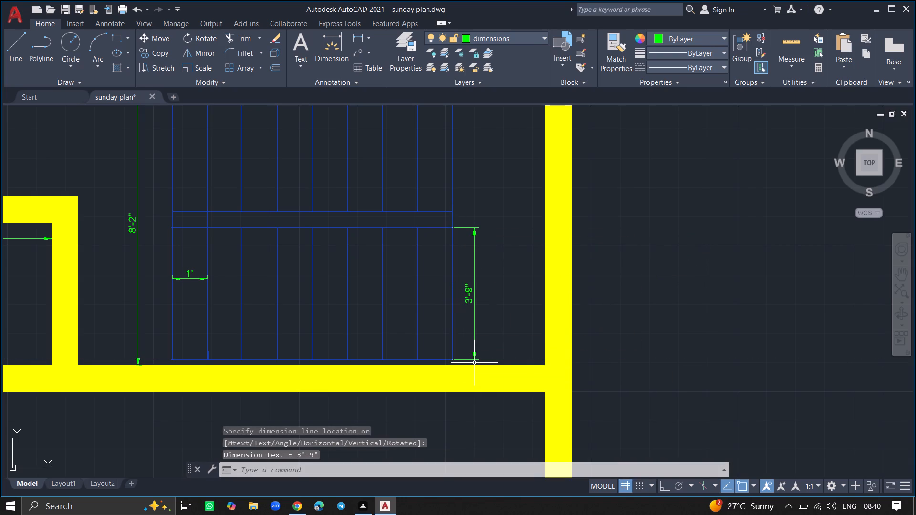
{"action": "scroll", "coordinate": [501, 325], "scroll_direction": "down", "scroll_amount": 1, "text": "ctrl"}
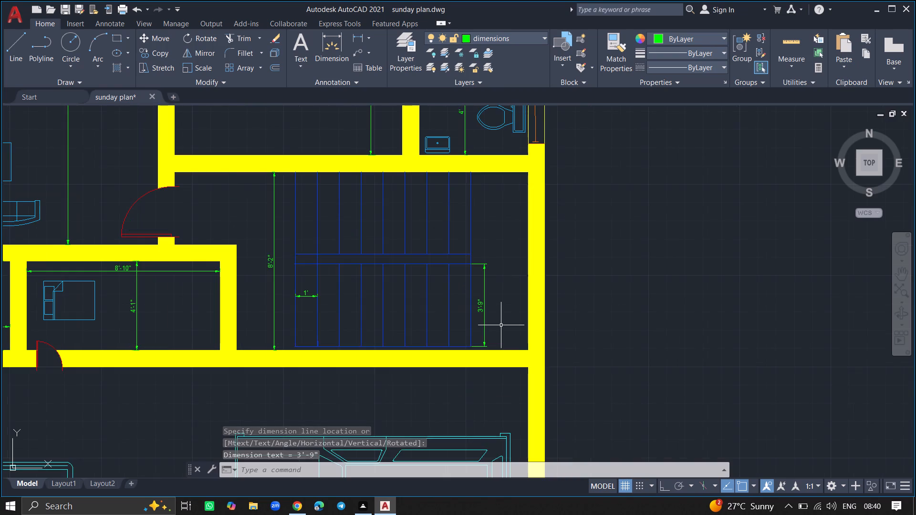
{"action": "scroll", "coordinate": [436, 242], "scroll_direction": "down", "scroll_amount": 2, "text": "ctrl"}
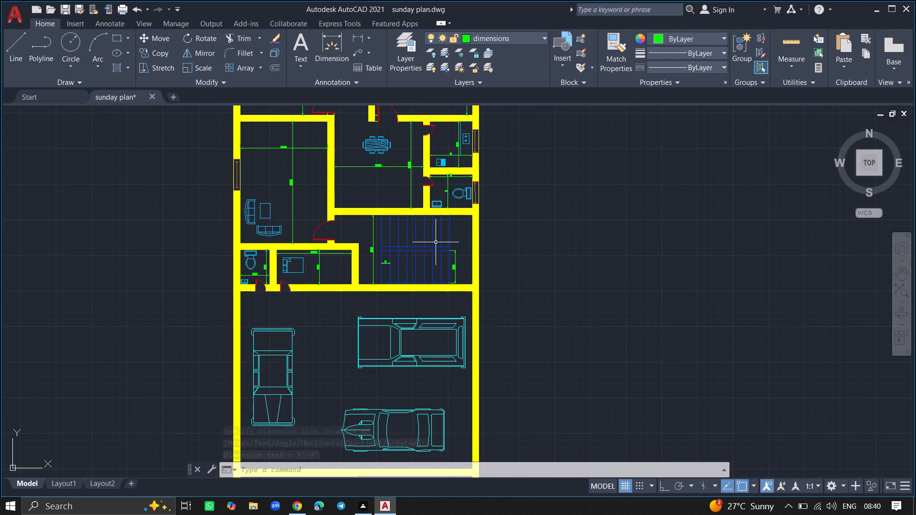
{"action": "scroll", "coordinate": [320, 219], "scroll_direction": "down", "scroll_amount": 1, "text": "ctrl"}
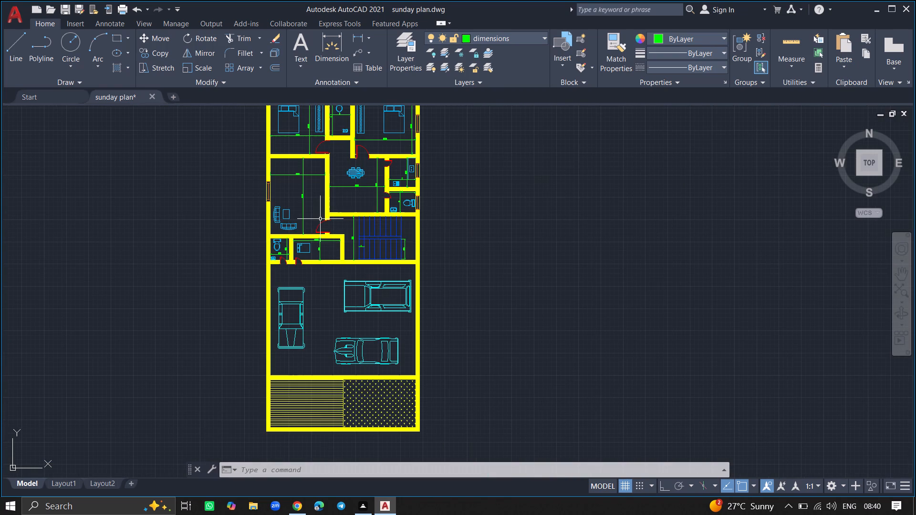
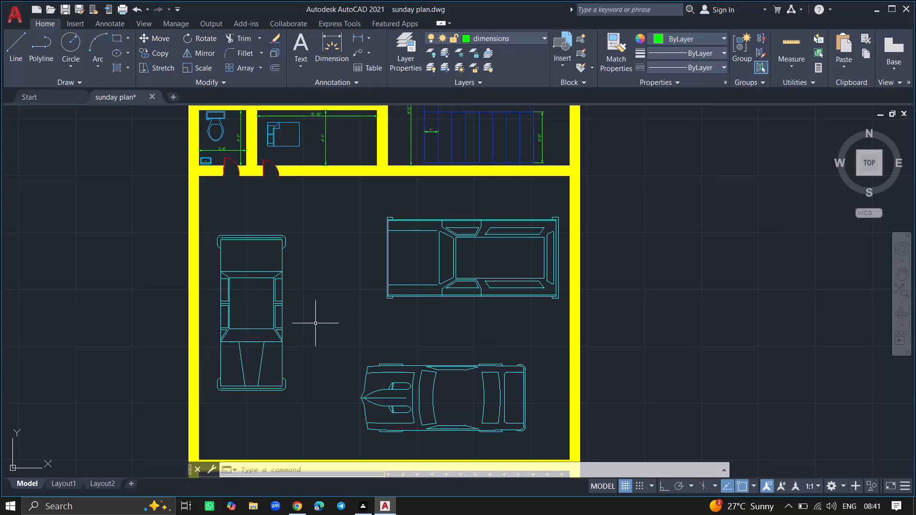
Add a vertical linear dimension across the car parking area, between its upper and lower inner wall faces, beside the upright car.
{"action": "type", "text": "diml"}
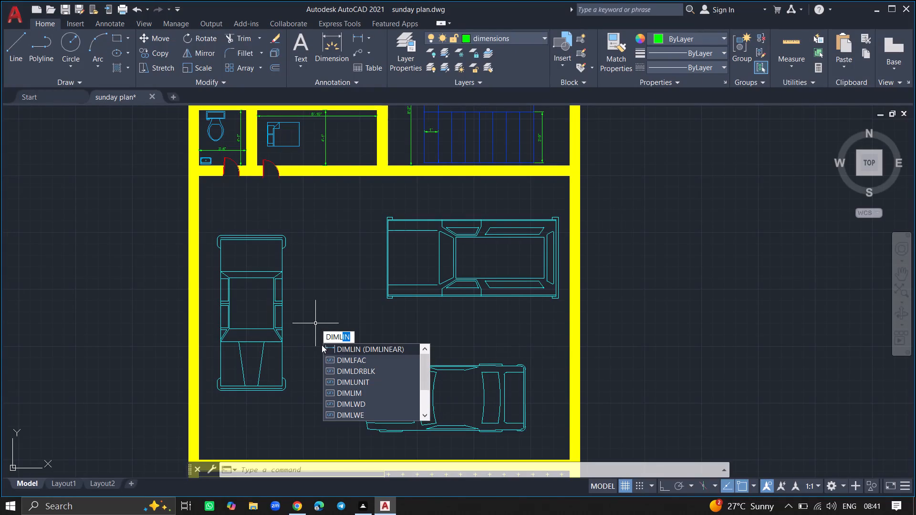
{"action": "left_click", "coordinate": [324, 346]}
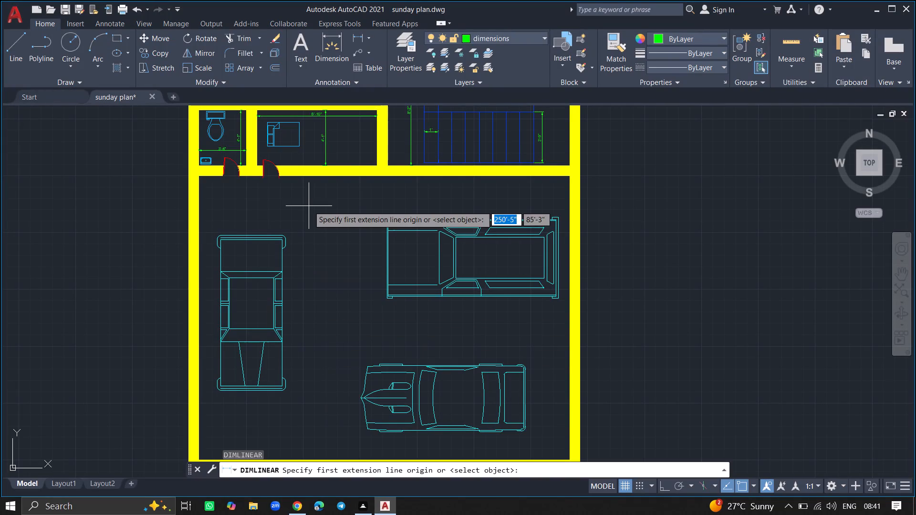
{"action": "left_click_drag", "start_coordinate": [312, 176], "coordinate": [303, 282]}
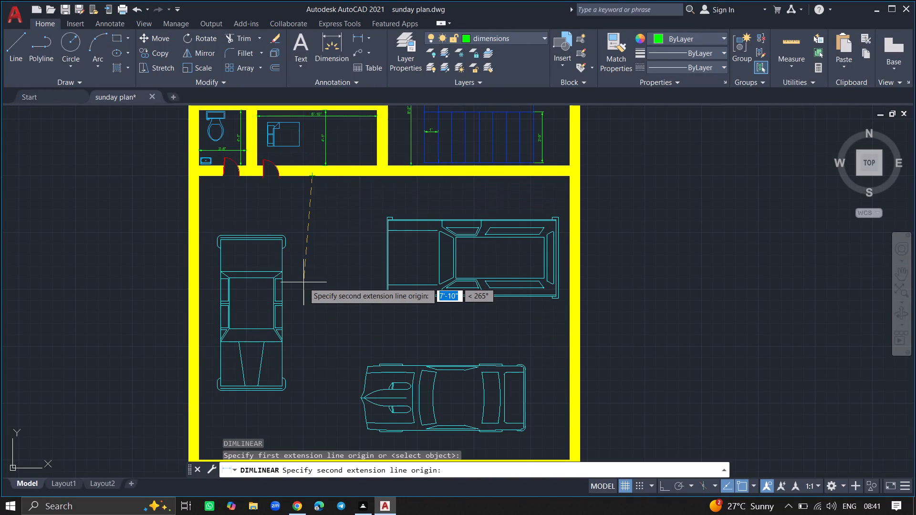
{"action": "scroll", "coordinate": [304, 316], "scroll_direction": "down", "scroll_amount": 1, "text": "ctrl"}
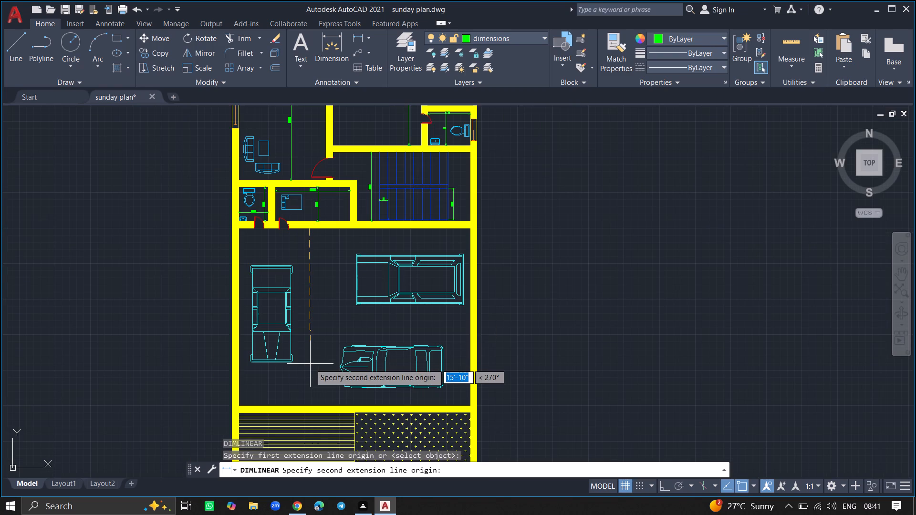
{"action": "scroll", "coordinate": [312, 406], "scroll_direction": "up", "scroll_amount": 1, "text": "ctrl"}
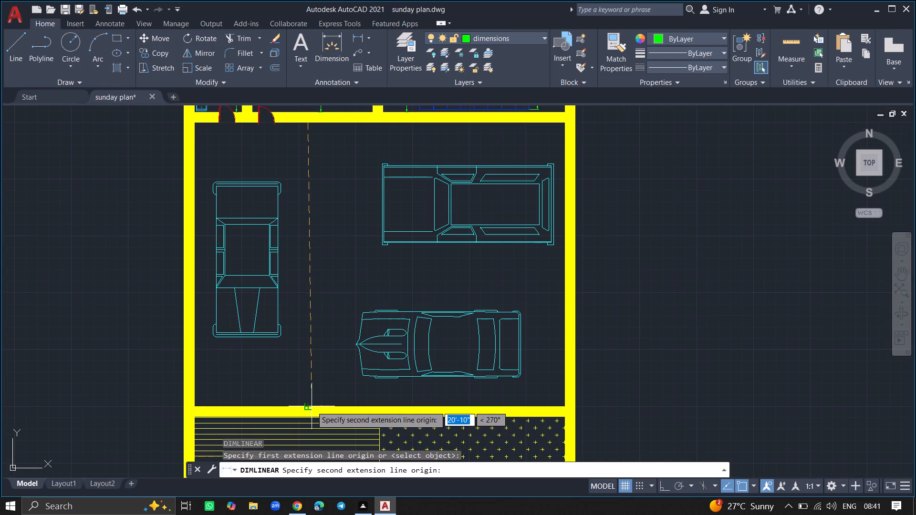
{"action": "left_click", "coordinate": [308, 408]}
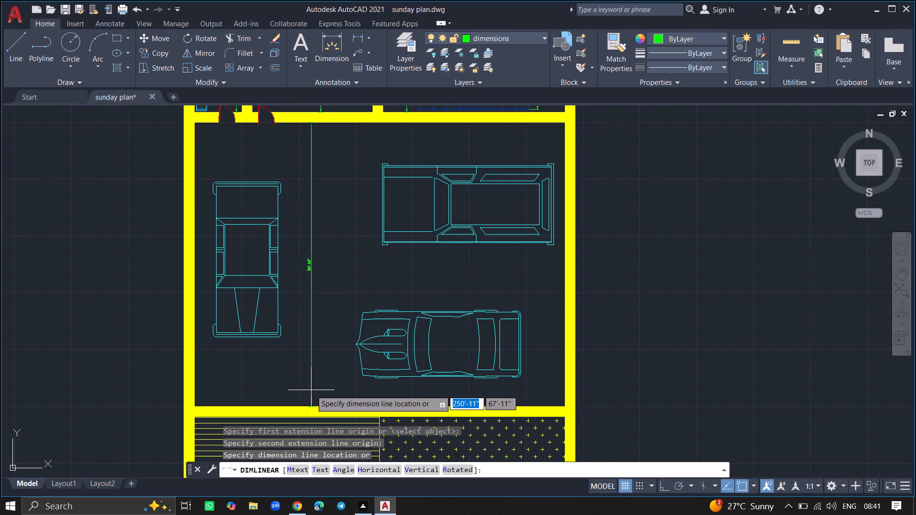
{"action": "left_click", "coordinate": [311, 390]}
Add a horizontal linear dimension across the car parking area between its side walls, just above the cars.
{"action": "scroll", "coordinate": [314, 308], "scroll_direction": "up", "scroll_amount": 2, "text": "ctrl"}
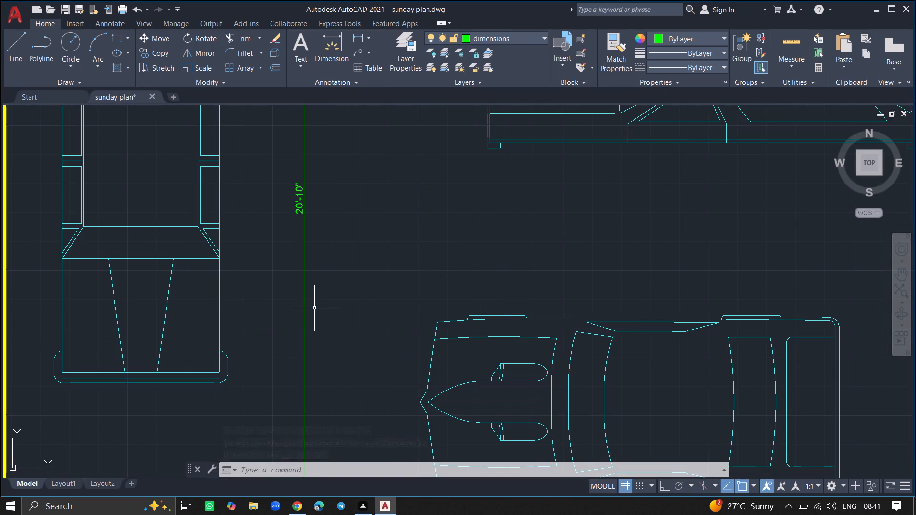
{"action": "scroll", "coordinate": [314, 308], "scroll_direction": "down", "scroll_amount": 4, "text": "ctrl"}
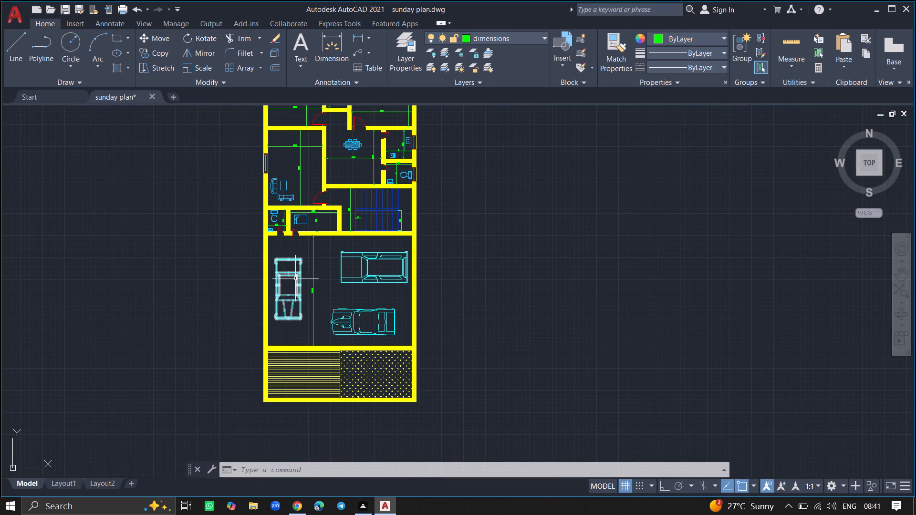
{"action": "scroll", "coordinate": [303, 241], "scroll_direction": "up", "scroll_amount": 4, "text": "ctrl"}
{"action": "type", "text": "diml"}
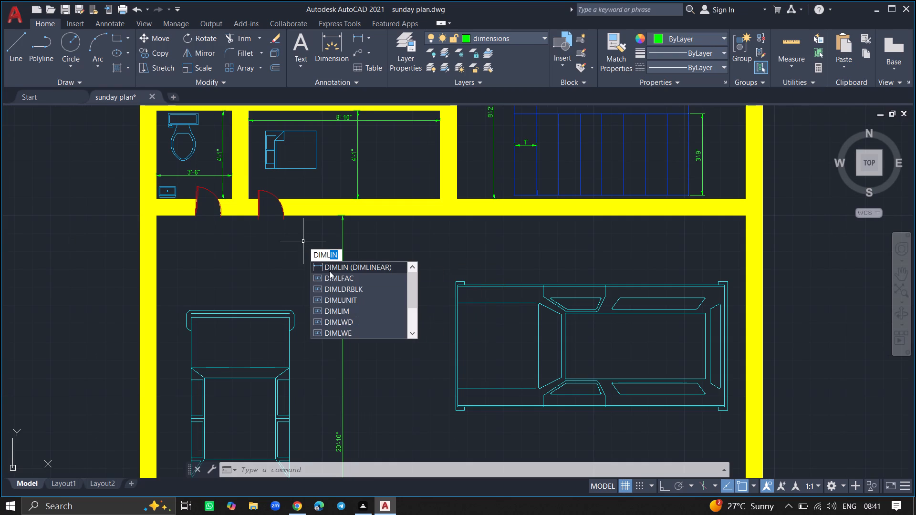
{"action": "left_click", "coordinate": [331, 267]}
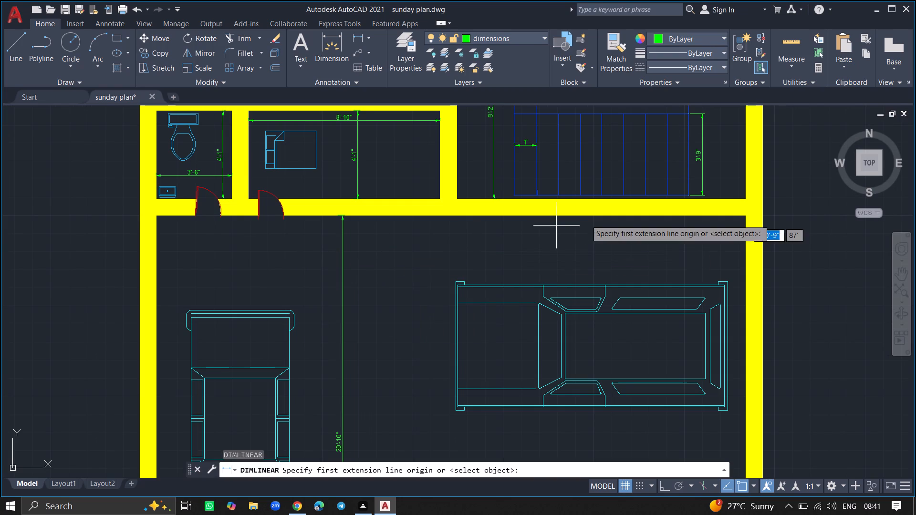
{"action": "left_click_drag", "start_coordinate": [747, 246], "coordinate": [523, 213]}
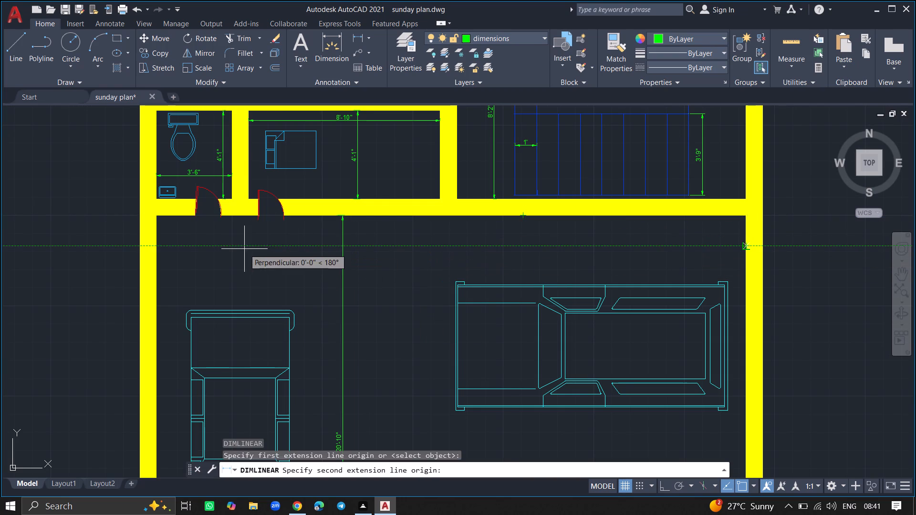
{"action": "left_click", "coordinate": [156, 247]}
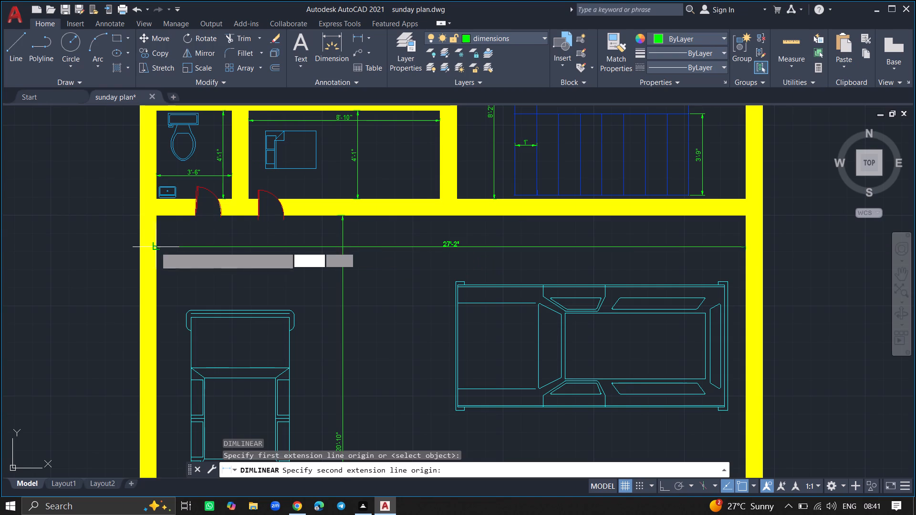
{"action": "left_click", "coordinate": [156, 254]}
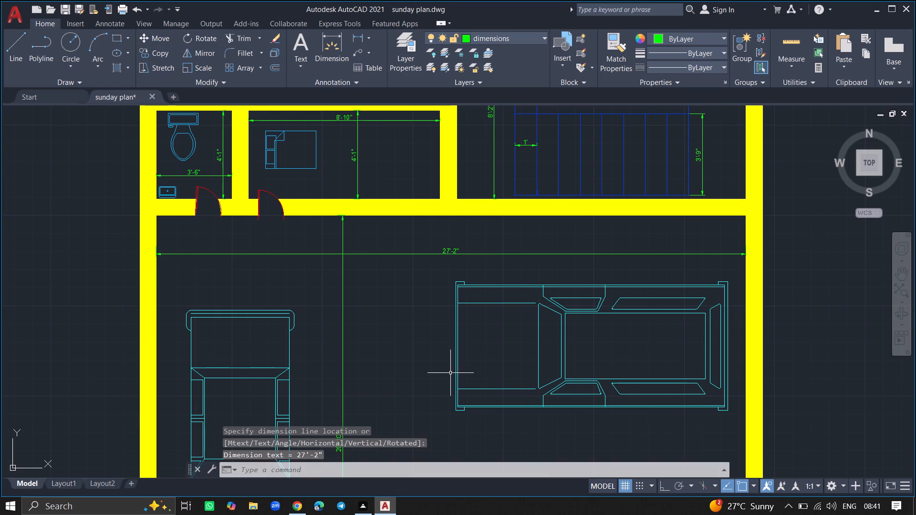
Make the text layer the current layer.
{"action": "scroll", "coordinate": [450, 373], "scroll_direction": "down", "scroll_amount": 6, "text": "ctrl"}
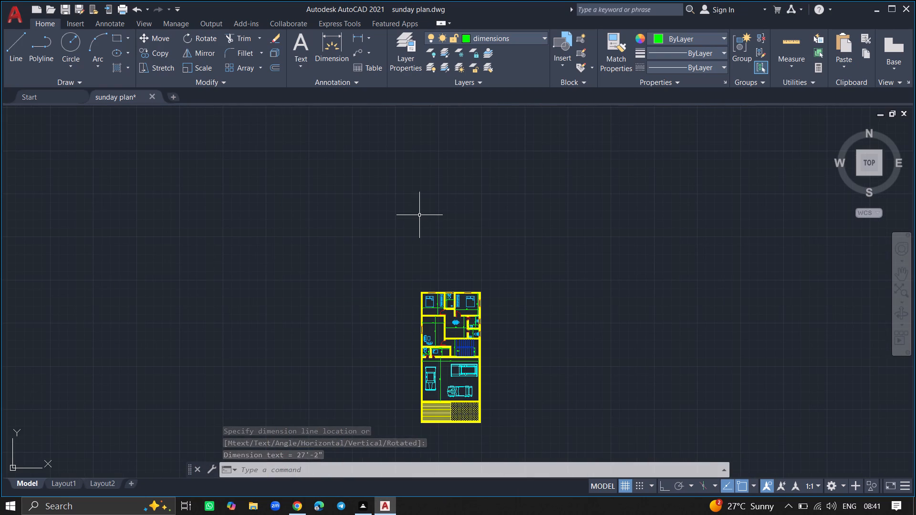
{"action": "left_click", "coordinate": [411, 65]}
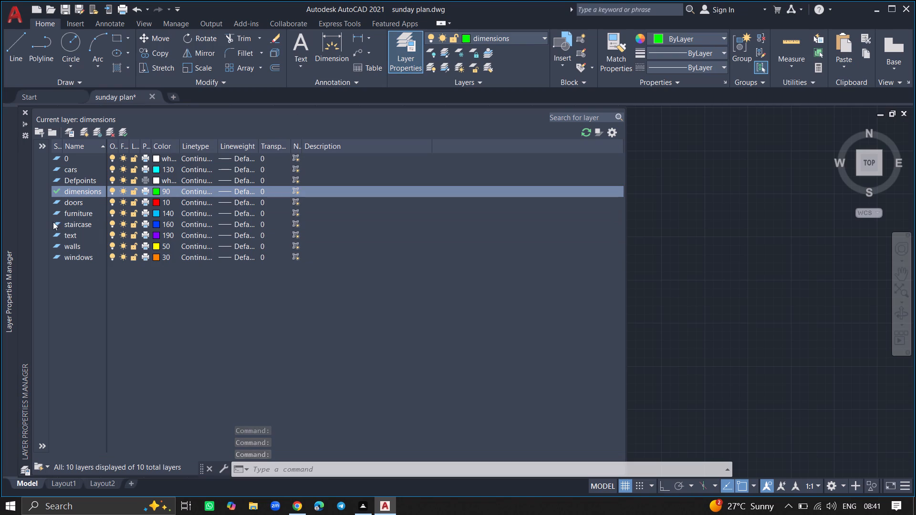
{"action": "double_click", "coordinate": [60, 233]}
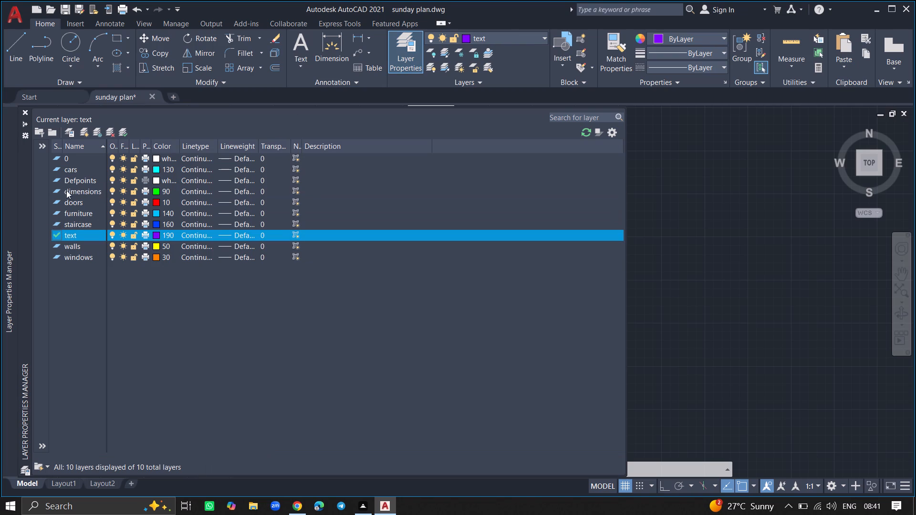
{"action": "left_click", "coordinate": [24, 112]}
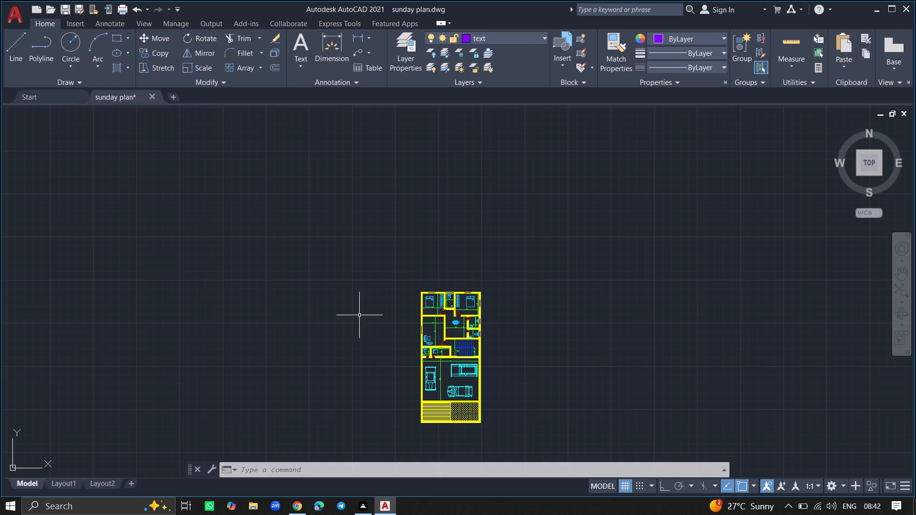
Create a multiline text label below the bed in the plan's upper-left bedroom, with BEDROOM as its first line.
{"action": "scroll", "coordinate": [418, 337], "scroll_direction": "up", "scroll_amount": 5, "text": "ctrl"}
{"action": "scroll", "coordinate": [489, 251], "scroll_direction": "down", "scroll_amount": 2, "text": "ctrl"}
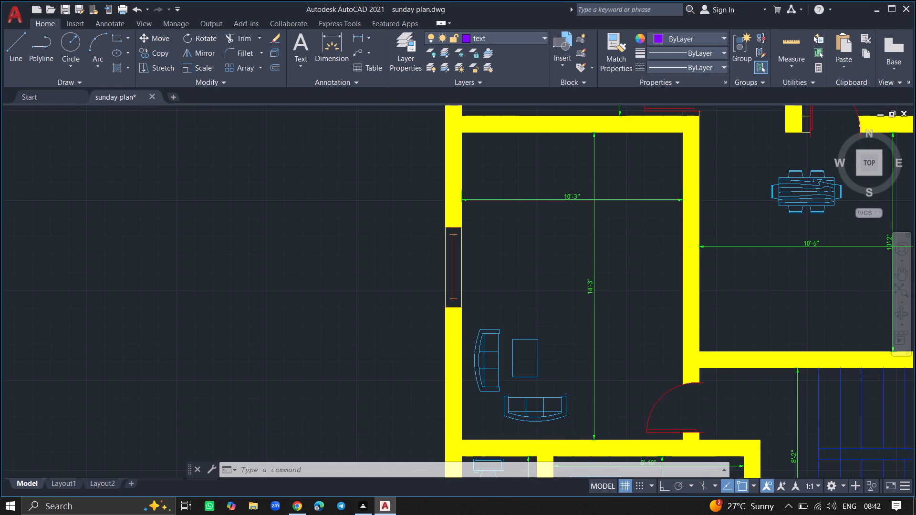
{"action": "scroll", "coordinate": [489, 251], "scroll_direction": "down", "scroll_amount": 2, "text": "ctrl"}
{"action": "scroll", "coordinate": [512, 189], "scroll_direction": "up", "scroll_amount": 4, "text": "ctrl"}
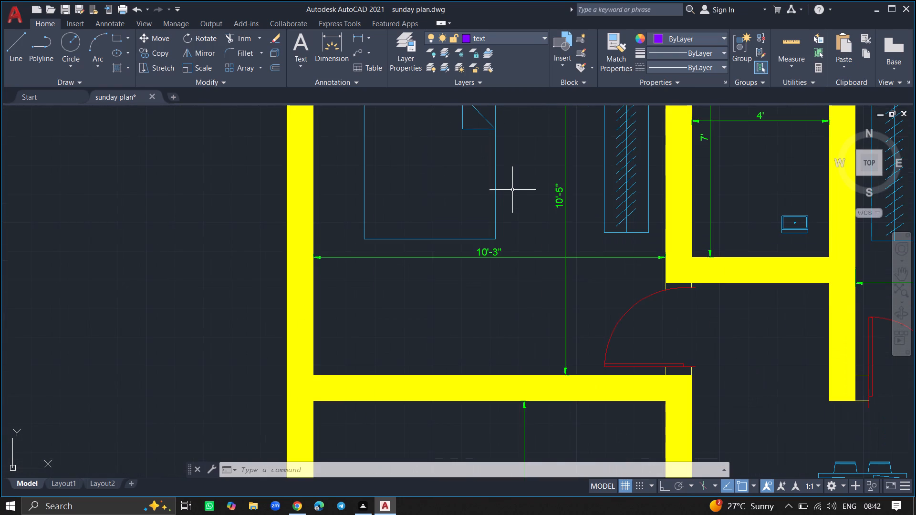
{"action": "key", "text": "m"}
{"action": "type", "text": "text"}
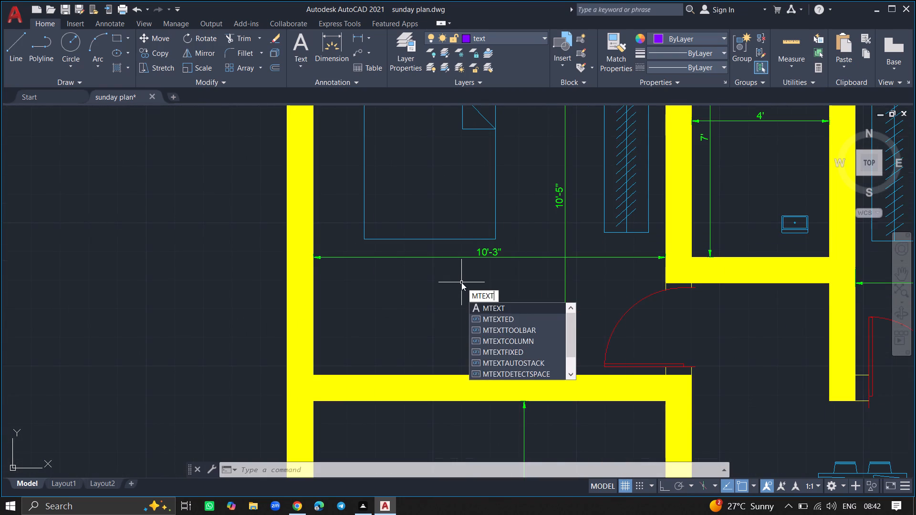
{"action": "key", "text": "Return"}
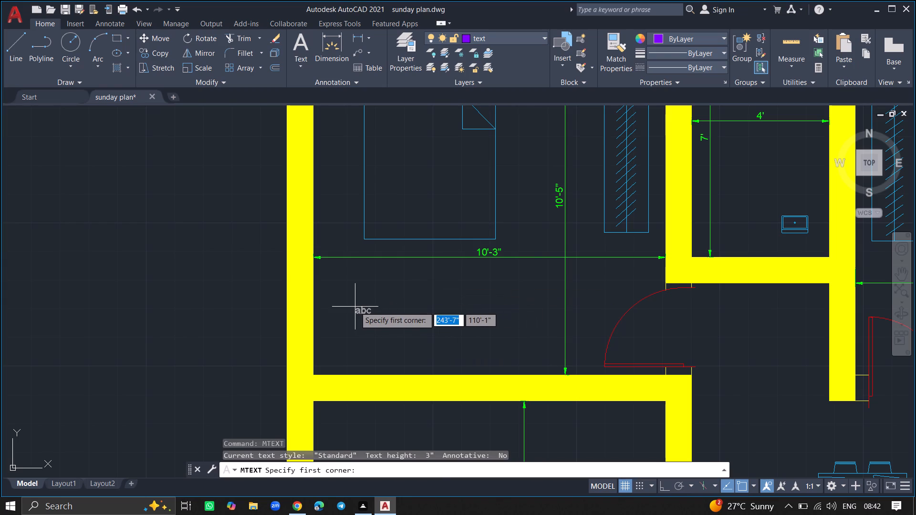
{"action": "left_click", "coordinate": [355, 307]}
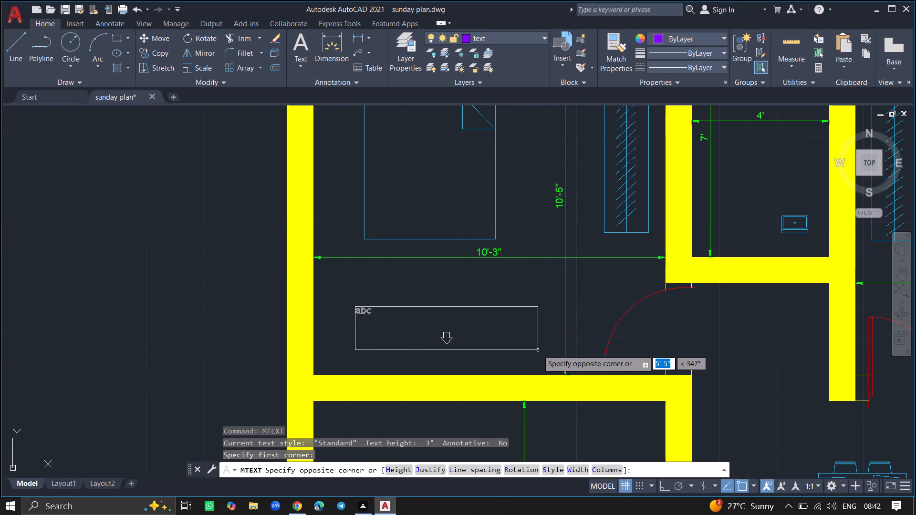
{"action": "left_click", "coordinate": [538, 350]}
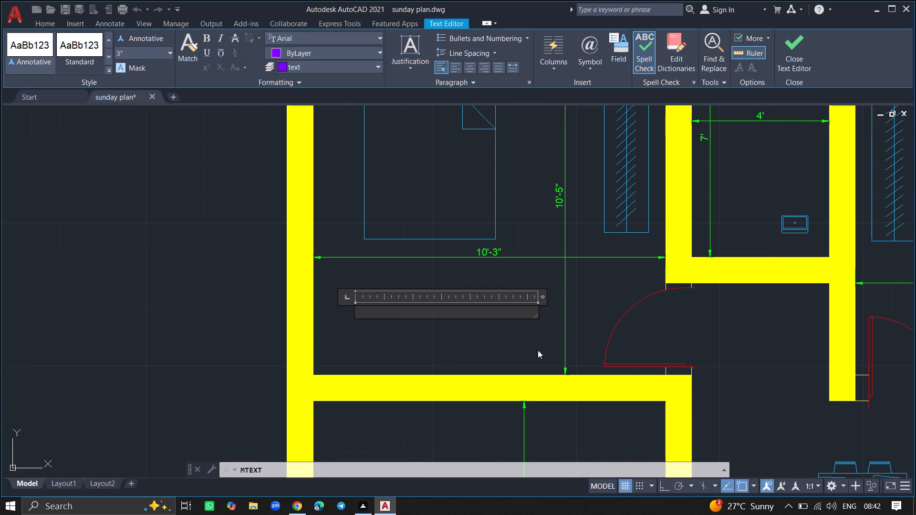
{"action": "type", "text": "bed"}
{"action": "key", "text": "BackSpace"}
{"action": "key", "text": "BackSpace"}
{"action": "key", "text": "BackSpace"}
{"action": "type", "text": "BEDROOM"}
{"action": "key", "text": "space"}
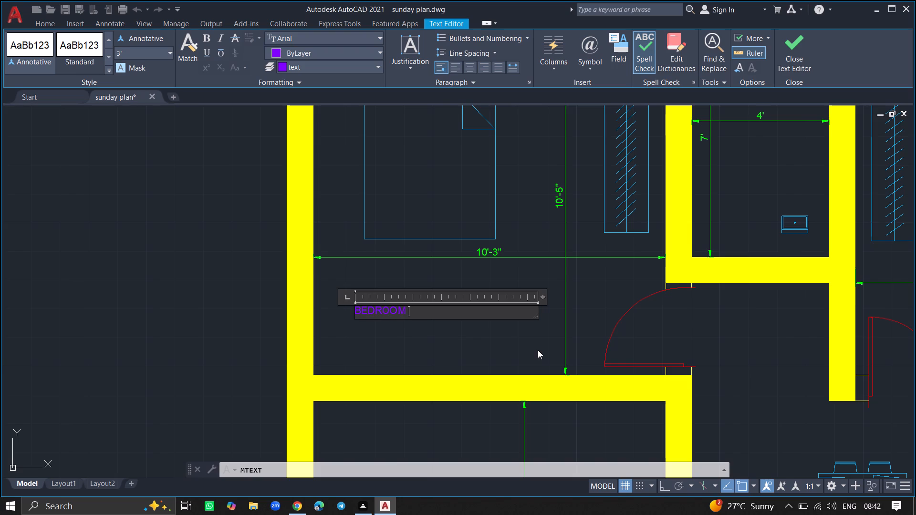
Add the size line 10' 3" X 10' 5" beneath BEDROOM and finish the label.
{"action": "key", "text": "Return"}
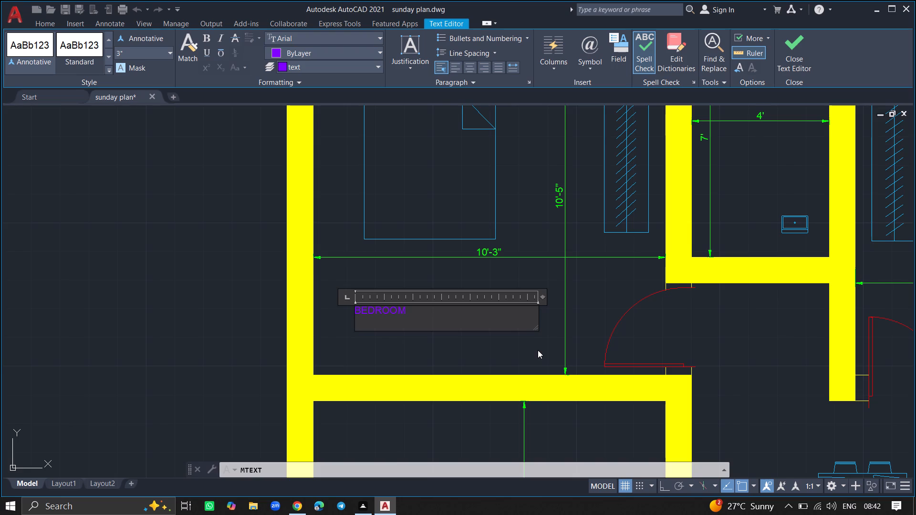
{"action": "key", "text": "1"}
{"action": "type", "text": "0'"}
{"action": "key", "text": "space"}
{"action": "key", "text": "3"}
{"action": "type", "text": "\" X"}
{"action": "key", "text": "space"}
{"action": "key", "text": "1"}
{"action": "type", "text": "0' 5"}
{"action": "key", "text": "shift+quotedbl"}
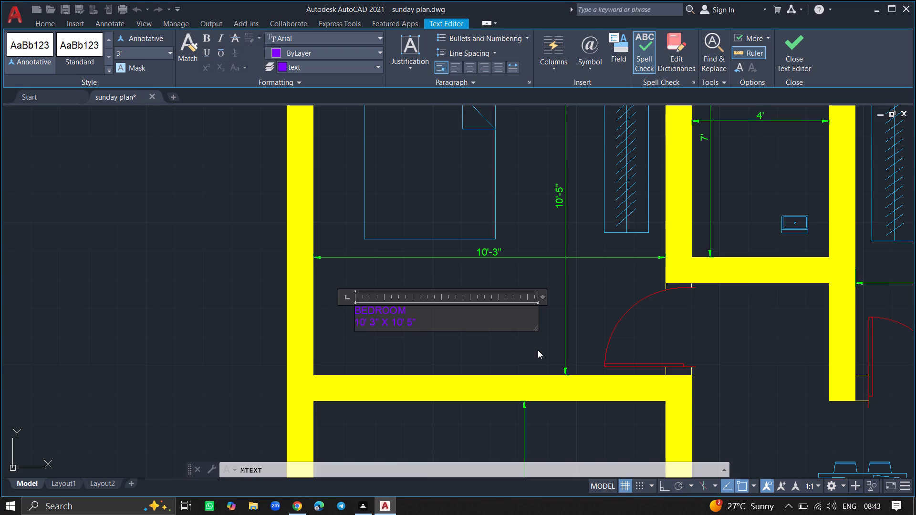
{"action": "left_click", "coordinate": [538, 354]}
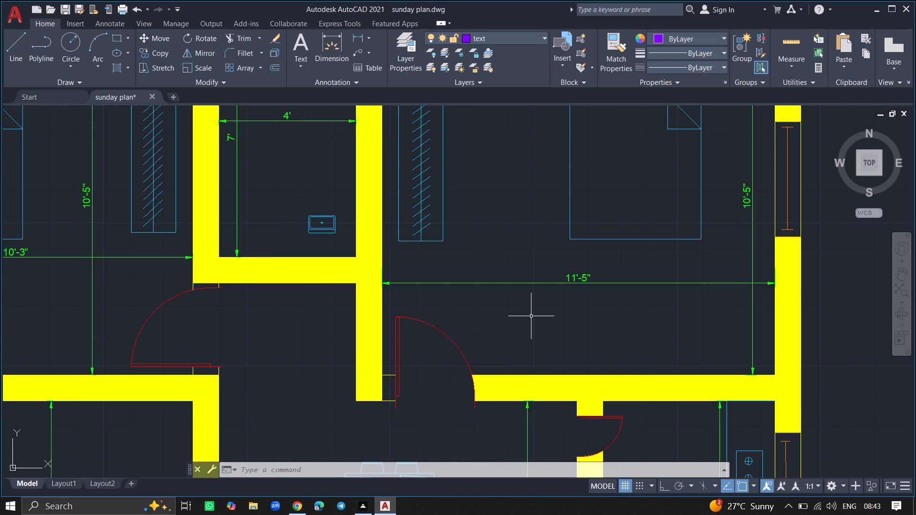
Label the toilet between the two bedrooms with multiline text reading TOILET and 4' X 7' on the line beneath.
{"action": "key", "text": "space"}
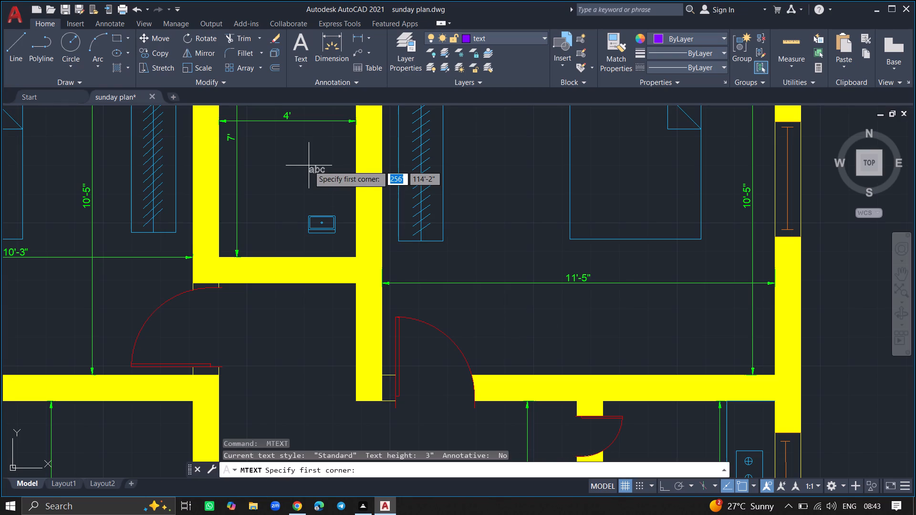
{"action": "left_click", "coordinate": [252, 151]}
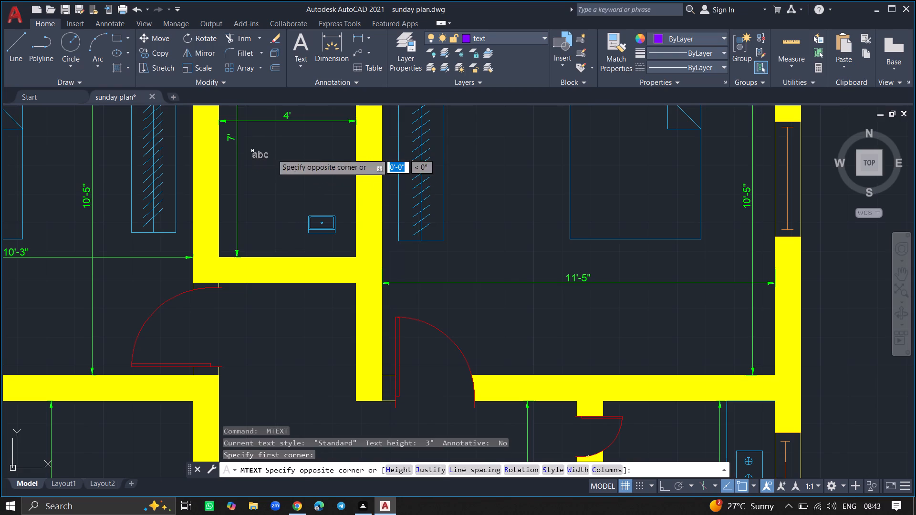
{"action": "left_click", "coordinate": [340, 175]}
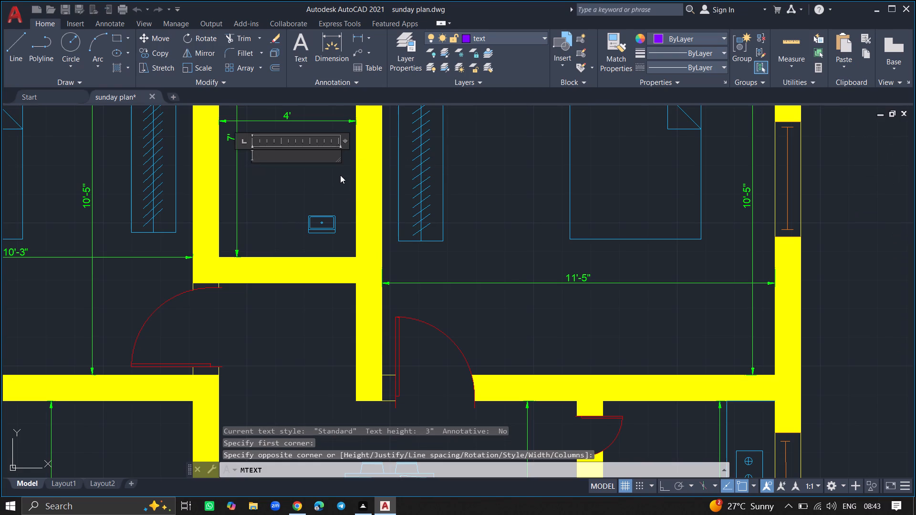
{"action": "type", "text": "TOIL"}
{"action": "type", "text": "ET"}
{"action": "key", "text": "space"}
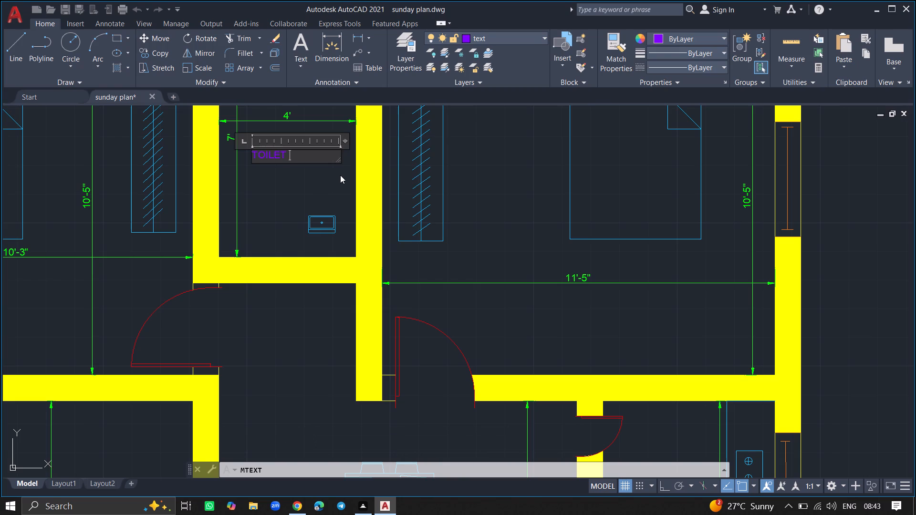
{"action": "key", "text": "Return"}
{"action": "key", "text": "4"}
{"action": "key", "text": "apostrophe"}
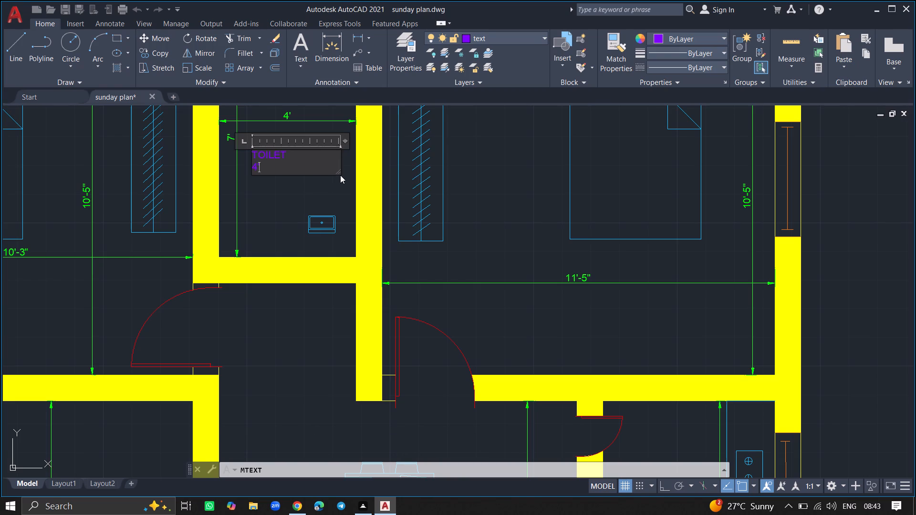
{"action": "key", "text": "space"}
{"action": "type", "text": "X 7"}
{"action": "key", "text": "apostrophe"}
{"action": "left_click", "coordinate": [332, 190]}
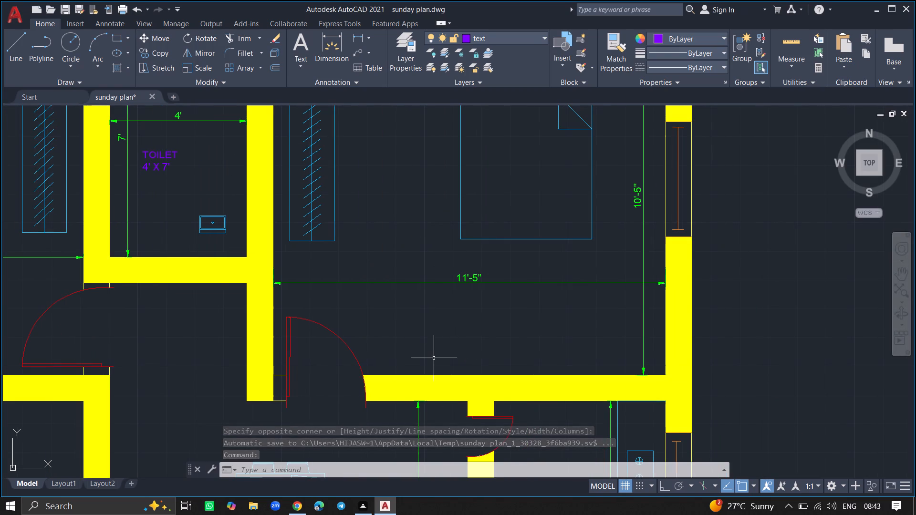
Create a multiline text label below the bed in the plan's upper-right bedroom, with BEDROOM as its first line.
{"action": "key", "text": "space"}
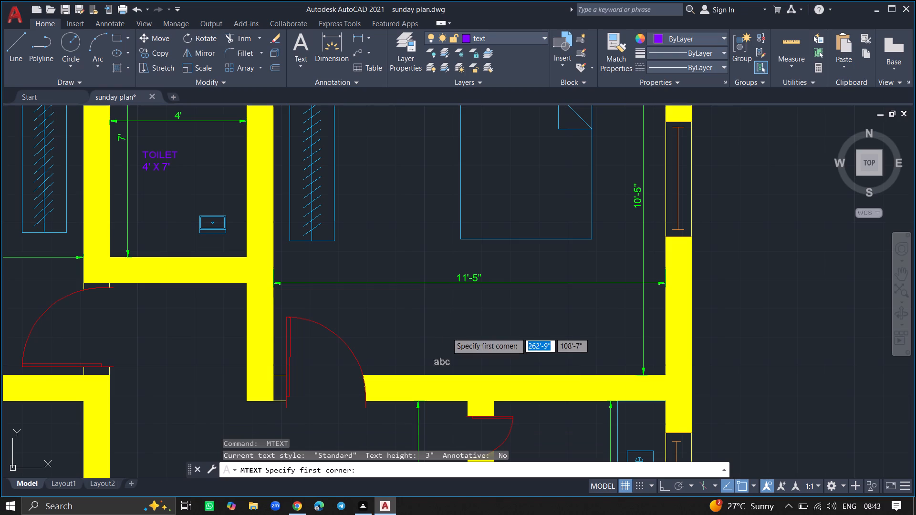
{"action": "left_click", "coordinate": [447, 305]}
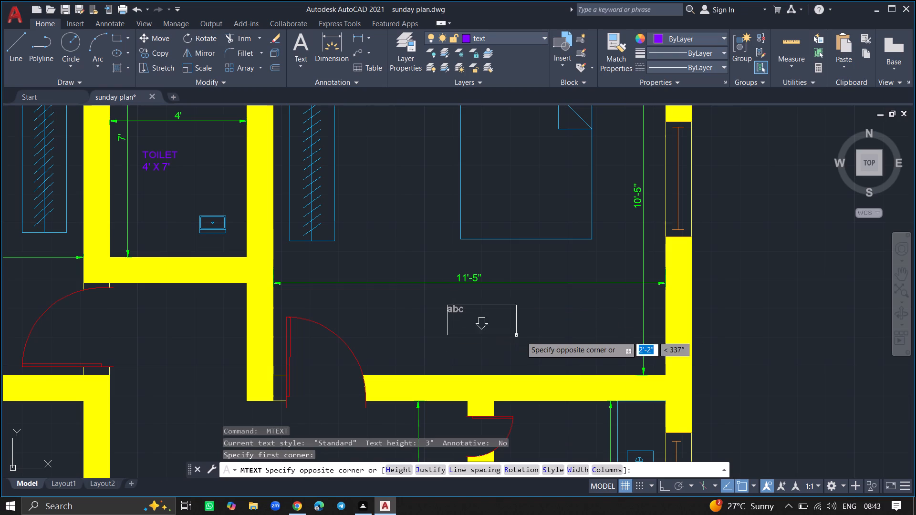
{"action": "left_click", "coordinate": [565, 336]}
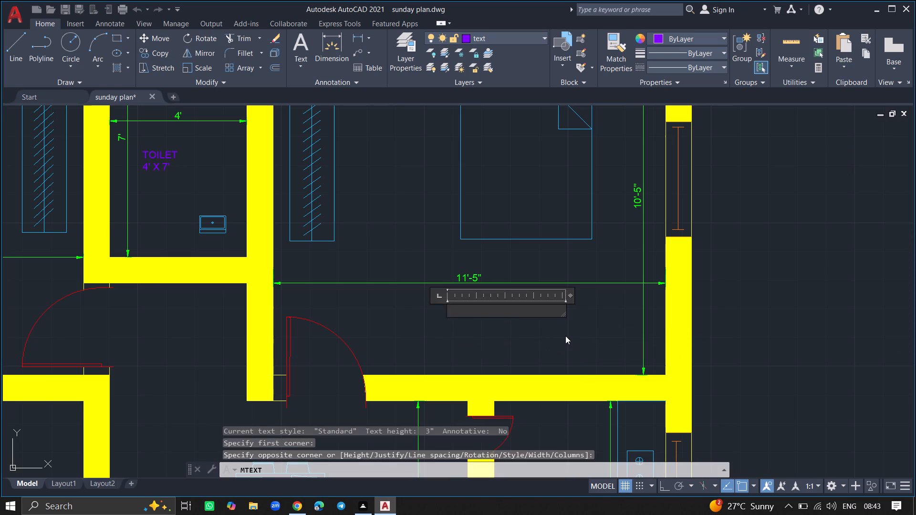
{"action": "type", "text": "BEDR"}
{"action": "type", "text": "OOM"}
{"action": "key", "text": "space"}
{"action": "key", "text": "Return"}
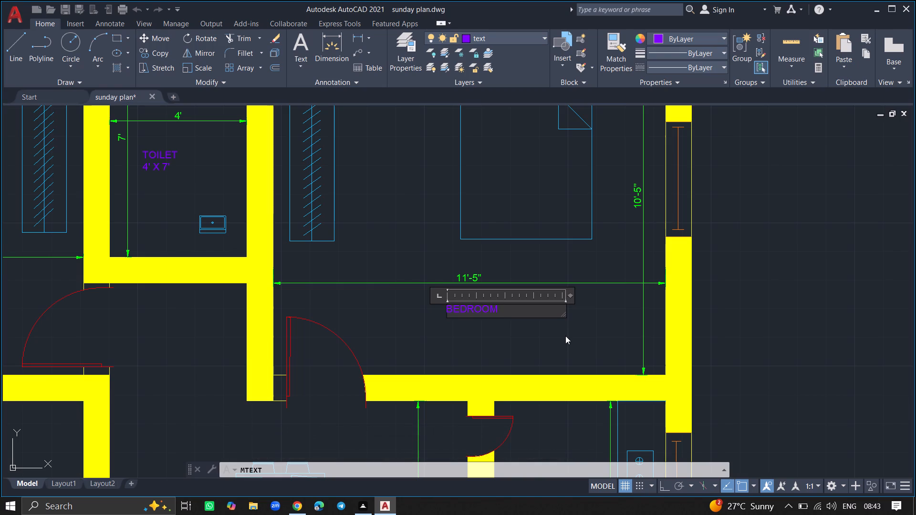
Add the size line 11' 5" X 10' 5" beneath BEDROOM and finish the label.
{"action": "type", "text": "11"}
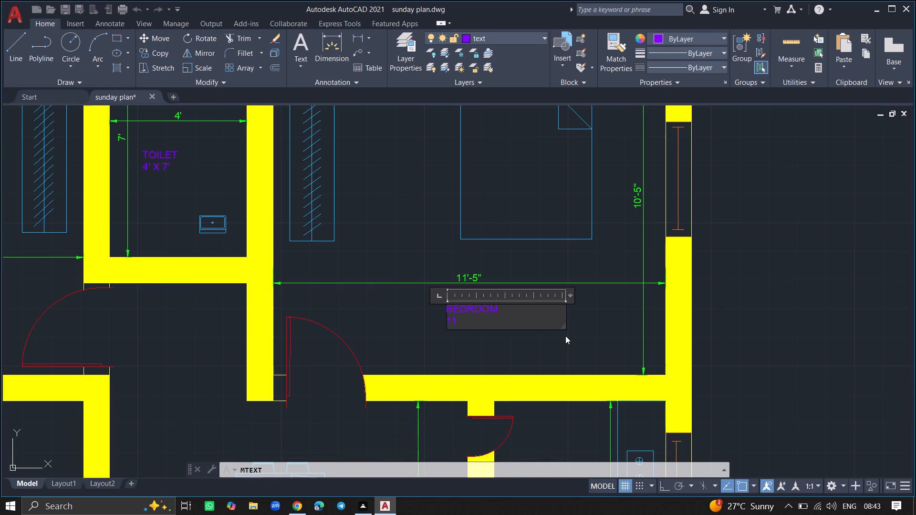
{"action": "type", "text": "' 5"}
{"action": "key", "text": "shift+quotedbl"}
{"action": "key", "text": "space"}
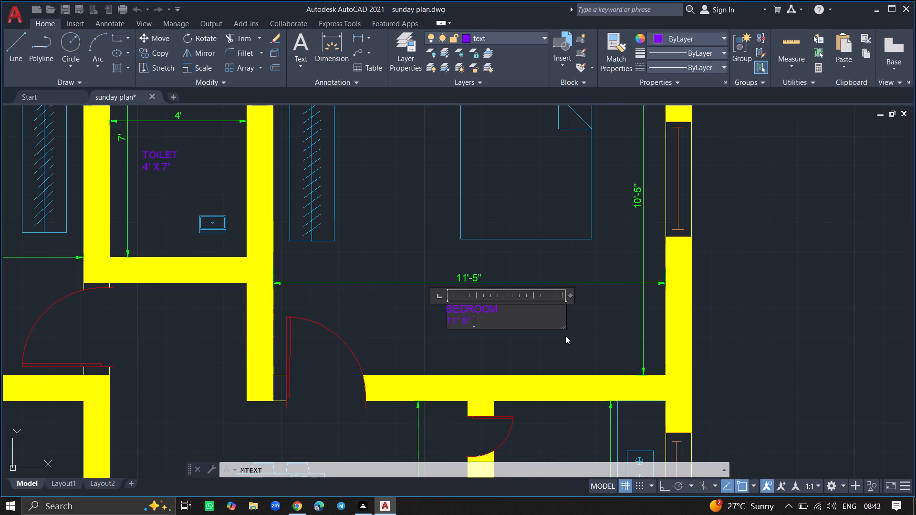
{"action": "type", "text": "X"}
{"action": "key", "text": "space"}
{"action": "key", "text": "1"}
{"action": "type", "text": "0' 5"}
{"action": "key", "text": "shift+quotedbl"}
{"action": "left_click", "coordinate": [548, 358]}
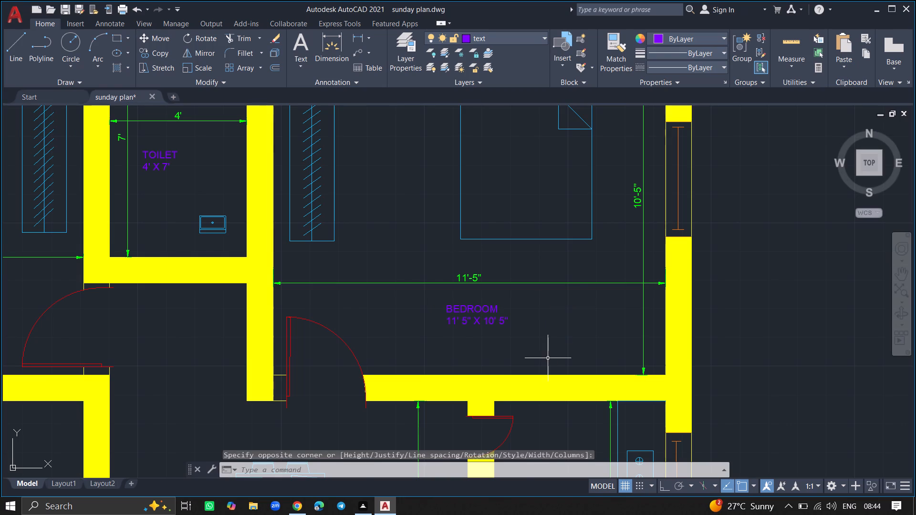
Create a multiline text label in the sofa room below the upper-left bedroom, under its width dimension, with DRAWING as its first line.
{"action": "scroll", "coordinate": [548, 358], "scroll_direction": "down", "scroll_amount": 5, "text": "ctrl"}
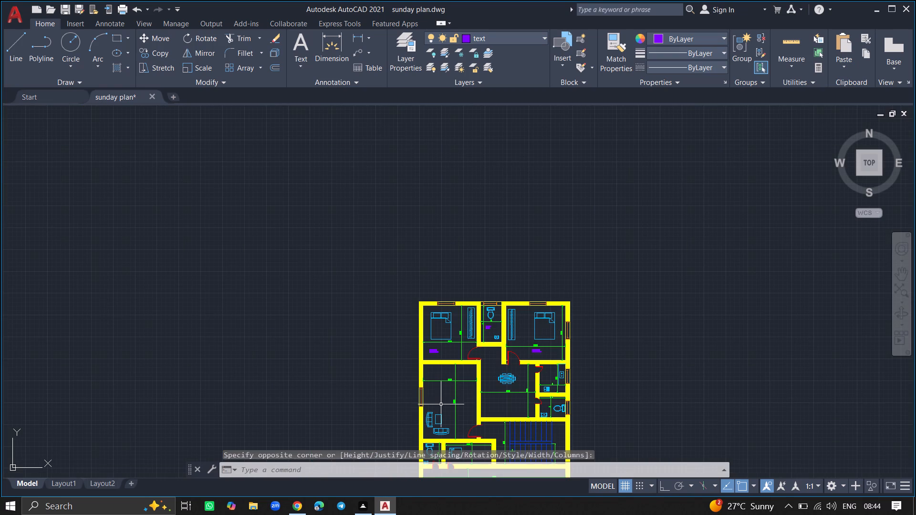
{"action": "scroll", "coordinate": [441, 404], "scroll_direction": "up", "scroll_amount": 2, "text": "ctrl"}
{"action": "key", "text": "space"}
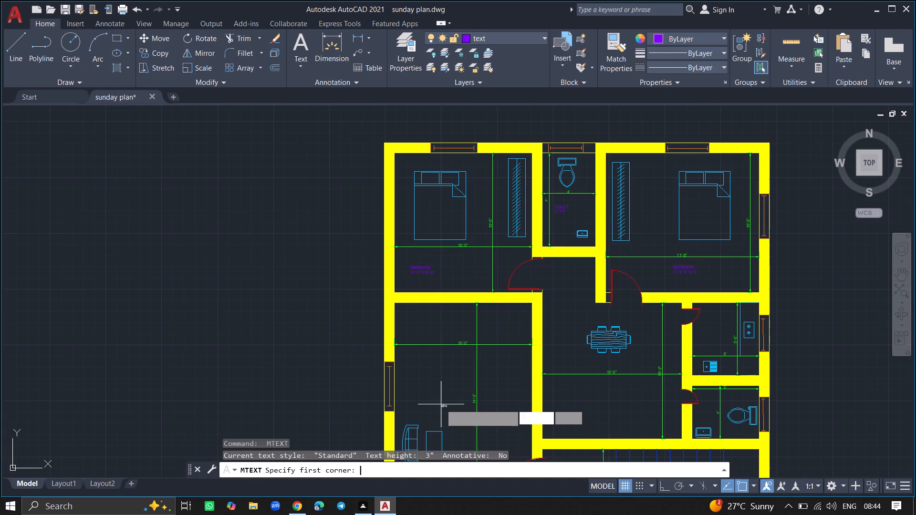
{"action": "scroll", "coordinate": [441, 404], "scroll_direction": "up", "scroll_amount": 2, "text": "ctrl"}
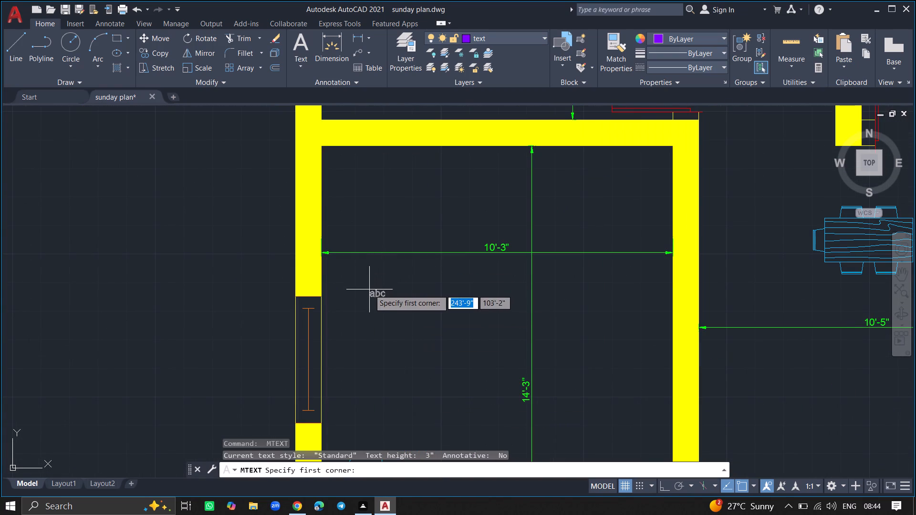
{"action": "left_click", "coordinate": [369, 289]}
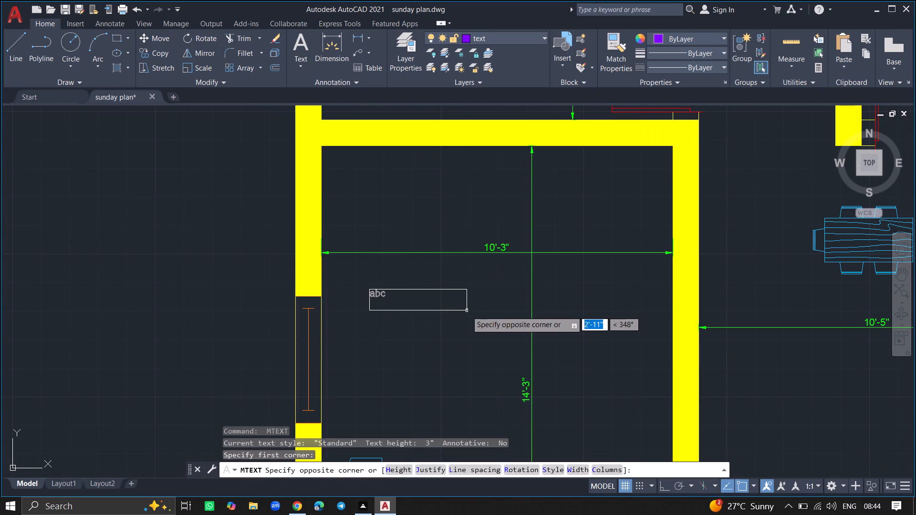
{"action": "left_click", "coordinate": [470, 312]}
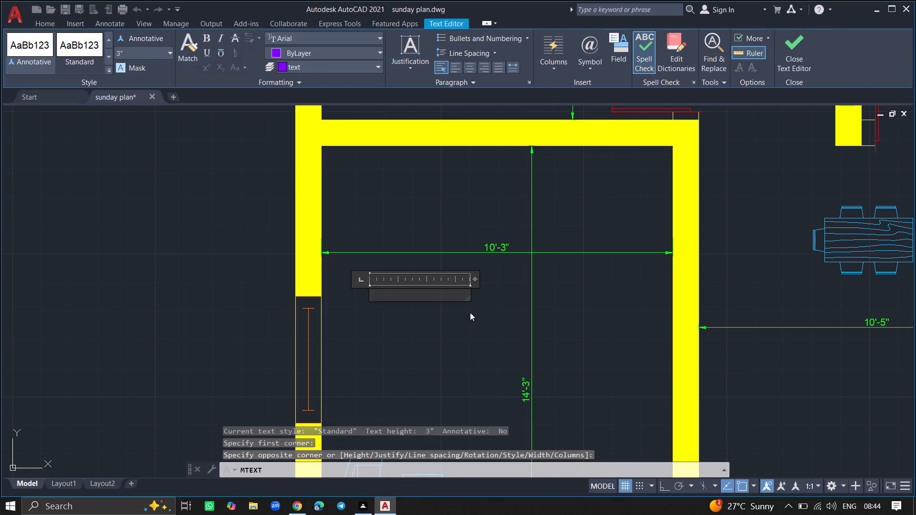
{"action": "type", "text": "DRAWING"}
{"action": "key", "text": "space"}
{"action": "key", "text": "Return"}
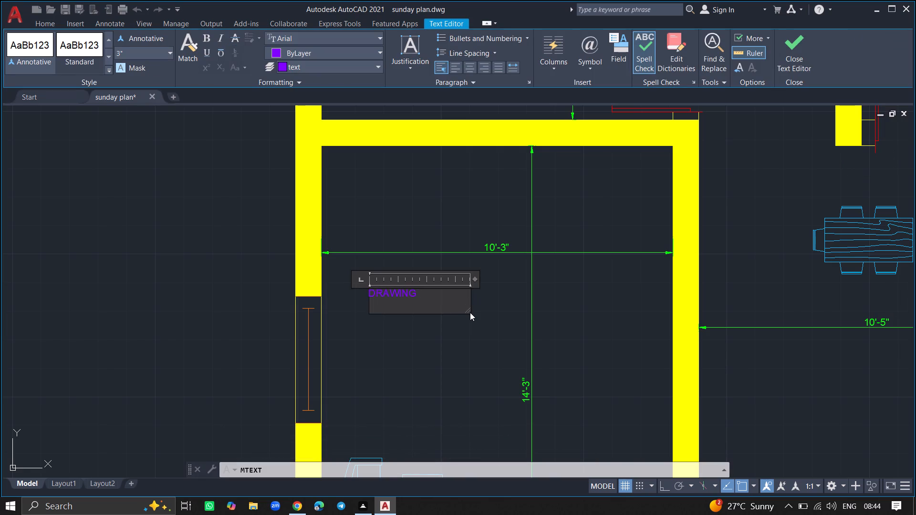
Add the size line 10' 3" X 14' 3" beneath DRAWING and finish the label.
{"action": "key", "text": "1"}
{"action": "type", "text": "0' 3"}
{"action": "type", "text": "\""}
{"action": "key", "text": "space"}
{"action": "type", "text": "X"}
{"action": "key", "text": "space"}
{"action": "type", "text": "14"}
{"action": "key", "text": "apostrophe"}
{"action": "key", "text": "space"}
{"action": "key", "text": "3"}
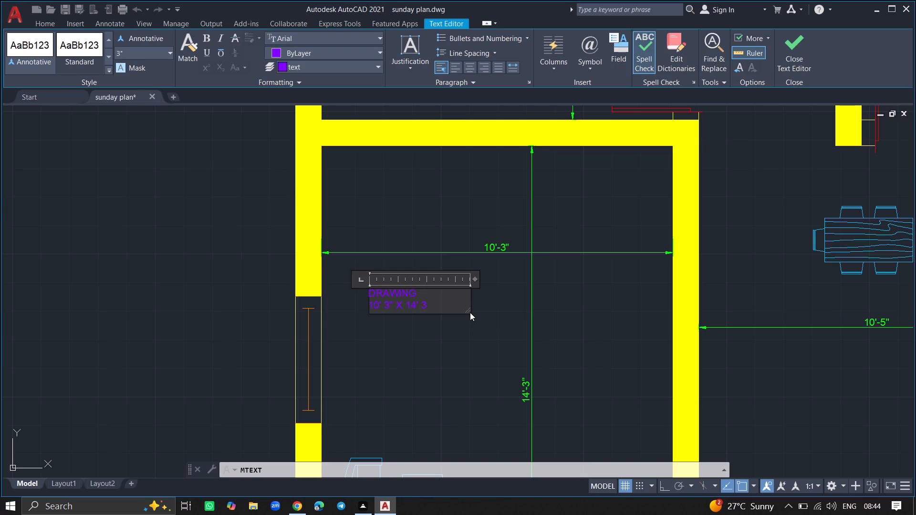
{"action": "key", "text": "shift+quotedbl"}
{"action": "left_click", "coordinate": [444, 346]}
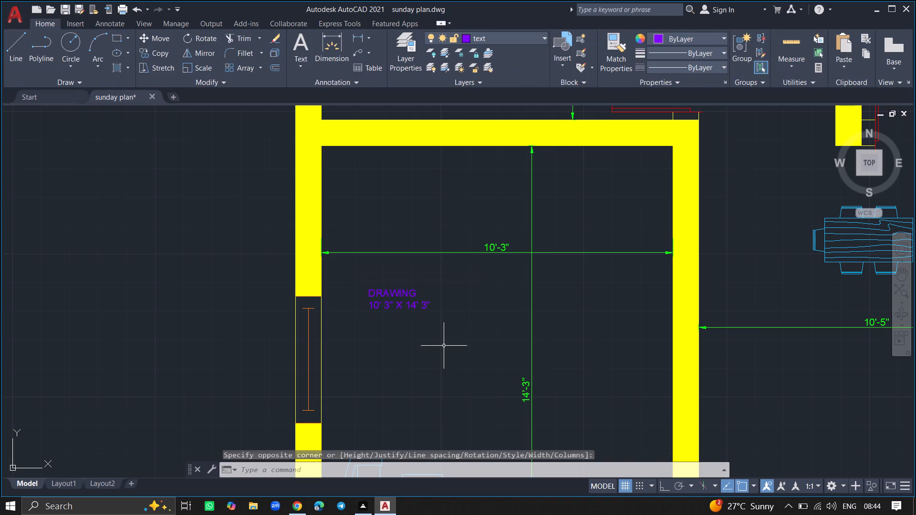
Create a multiline text label in the dining table room, below its width dimension, with DINNING as its first line.
{"action": "scroll", "coordinate": [444, 346], "scroll_direction": "down", "scroll_amount": 2, "text": "ctrl"}
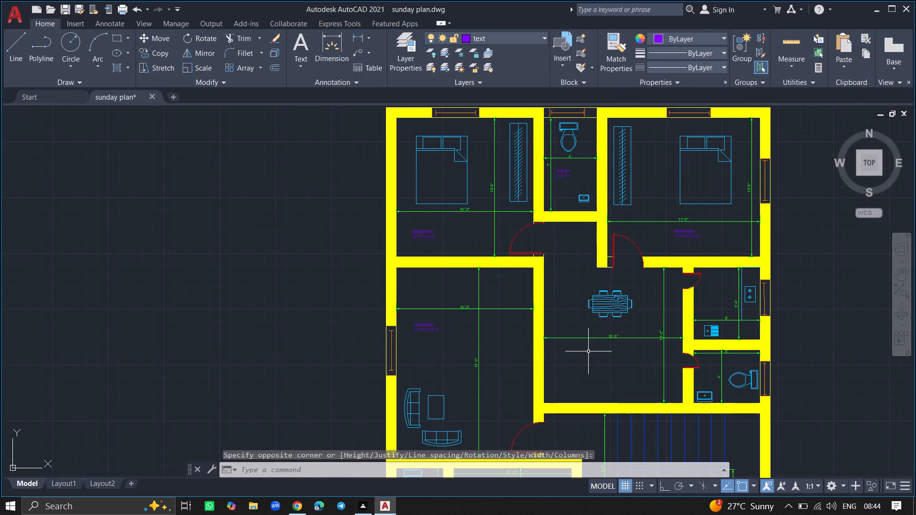
{"action": "scroll", "coordinate": [359, 355], "scroll_direction": "up", "scroll_amount": 3, "text": "ctrl"}
{"action": "key", "text": "space"}
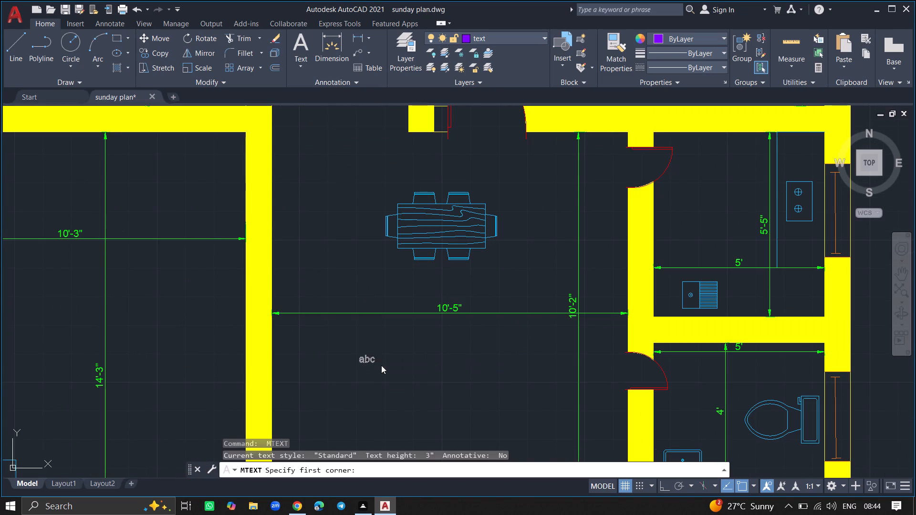
{"action": "left_click", "coordinate": [388, 366]}
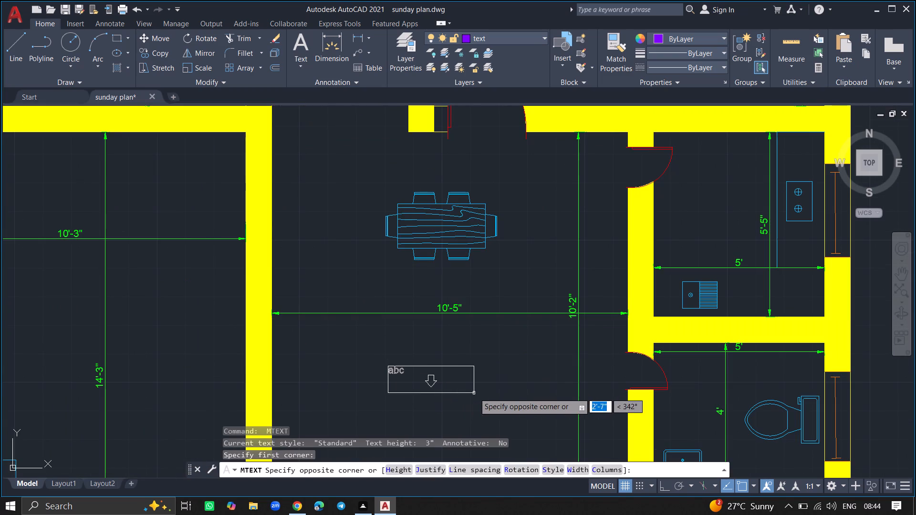
{"action": "left_click", "coordinate": [482, 393]}
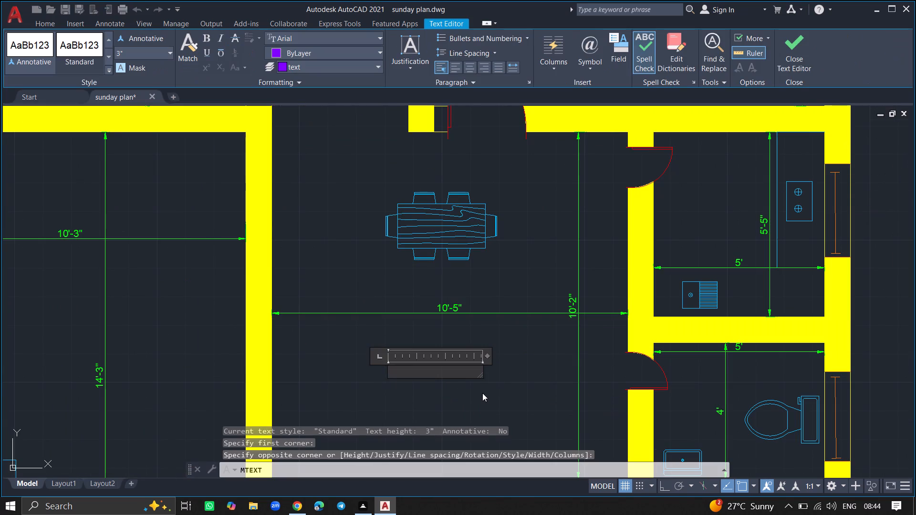
{"action": "type", "text": "DINNIN"}
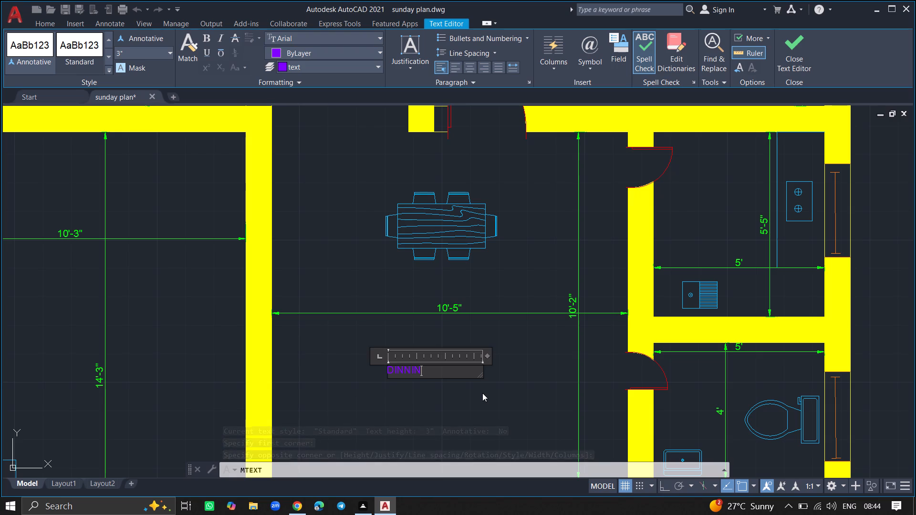
{"action": "key", "text": "g"}
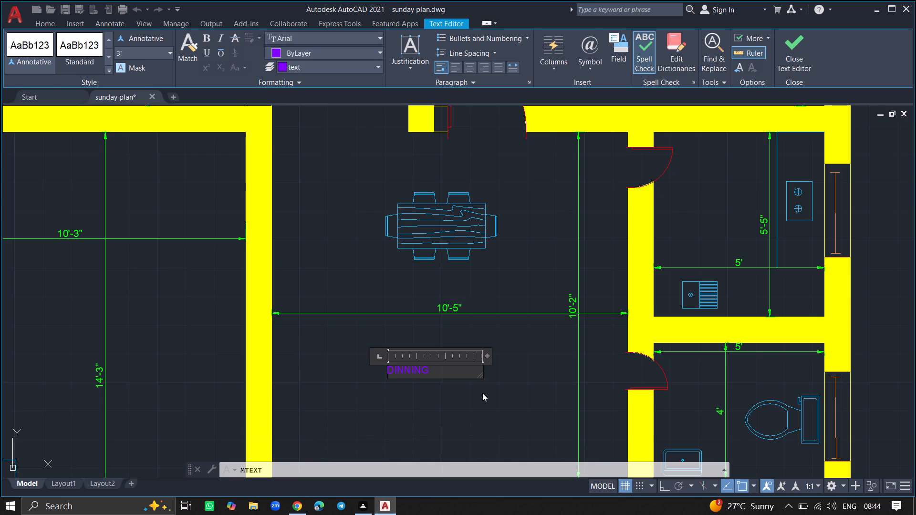
{"action": "key", "text": "space"}
{"action": "key", "text": "Return"}
Add the size line 10' 5" X 10' 2" beneath DINNING and finish the label.
{"action": "key", "text": "1"}
{"action": "type", "text": "0'"}
{"action": "key", "text": "space"}
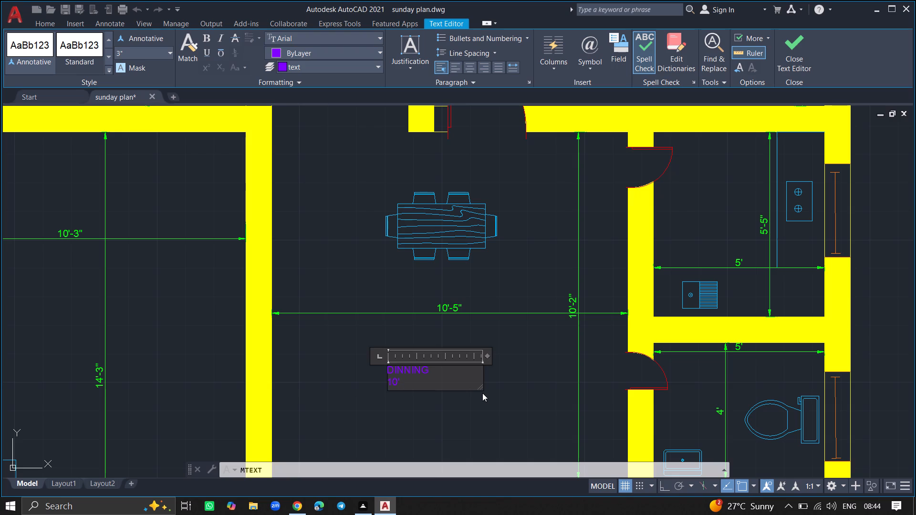
{"action": "key", "text": "5"}
{"action": "key", "text": "shift+quotedbl"}
{"action": "key", "text": "space"}
{"action": "type", "text": "X"}
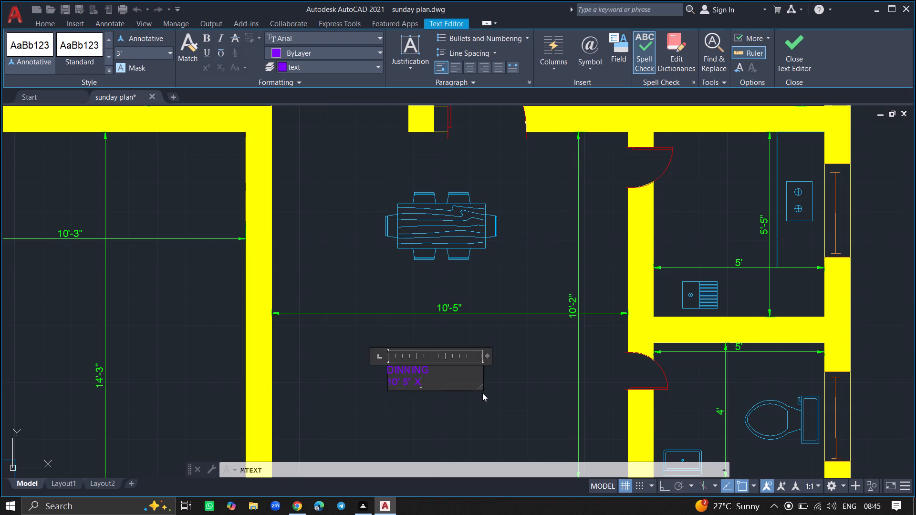
{"action": "key", "text": "space"}
{"action": "key", "text": "1"}
{"action": "type", "text": "0' 2"}
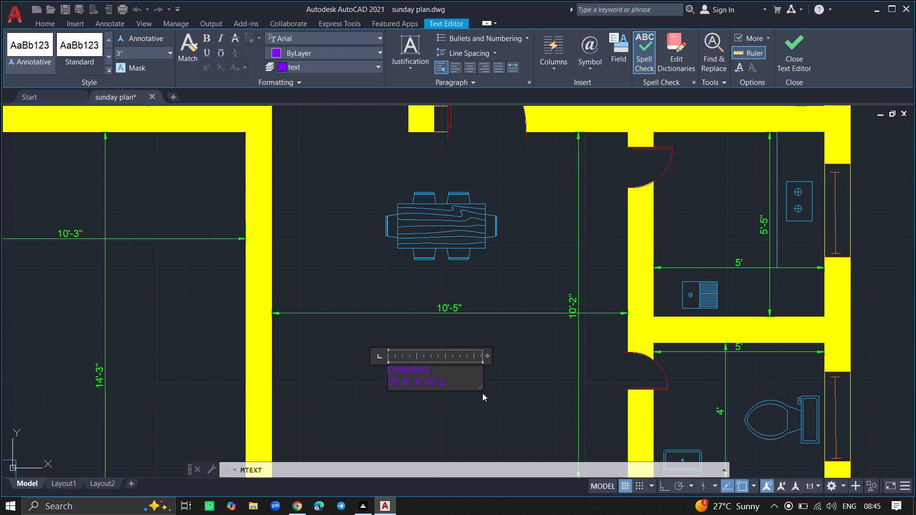
{"action": "key", "text": "apostrophe"}
{"action": "key", "text": "BackSpace"}
{"action": "key", "text": "shift+quotedbl"}
{"action": "left_click", "coordinate": [495, 412]}
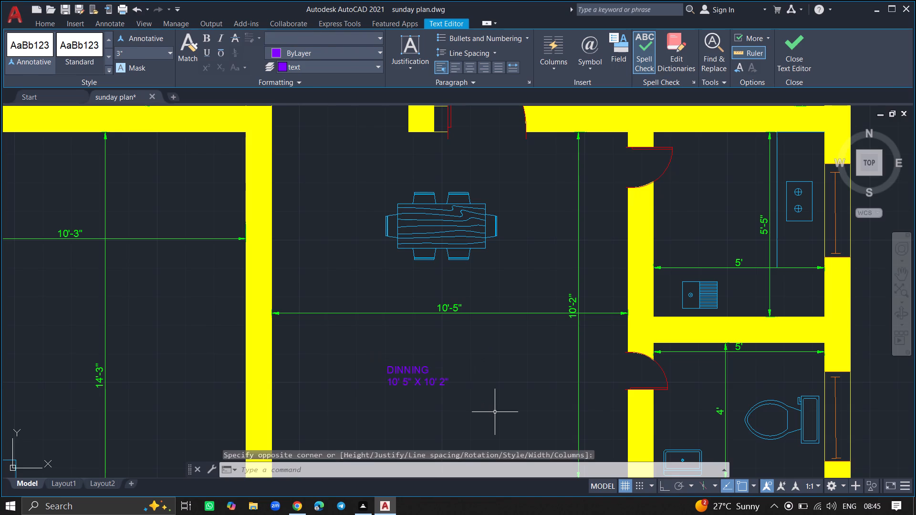
Create a multiline text label between the kitchen's door and stove, reading KITCHEN with 5' X 5' 5" on the second line.
{"action": "key", "text": "space"}
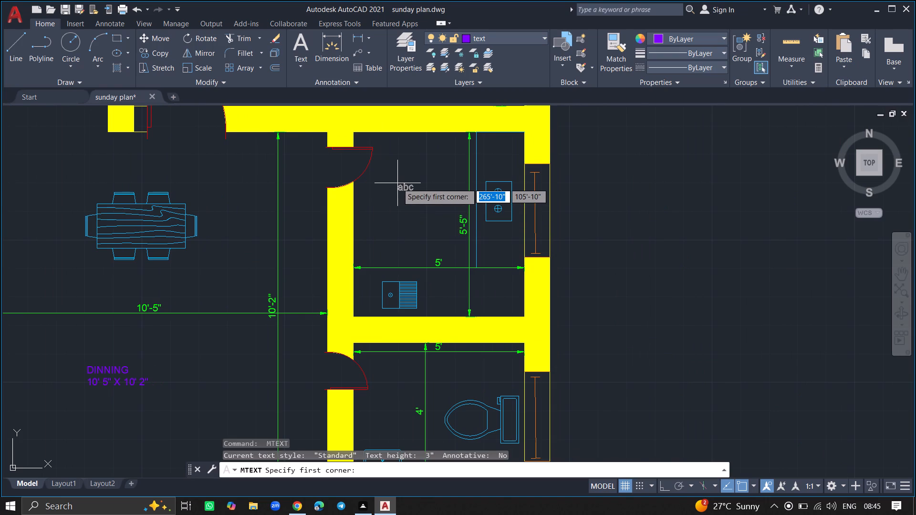
{"action": "scroll", "coordinate": [397, 183], "scroll_direction": "up", "scroll_amount": 2, "text": "ctrl"}
{"action": "left_click", "coordinate": [383, 173]}
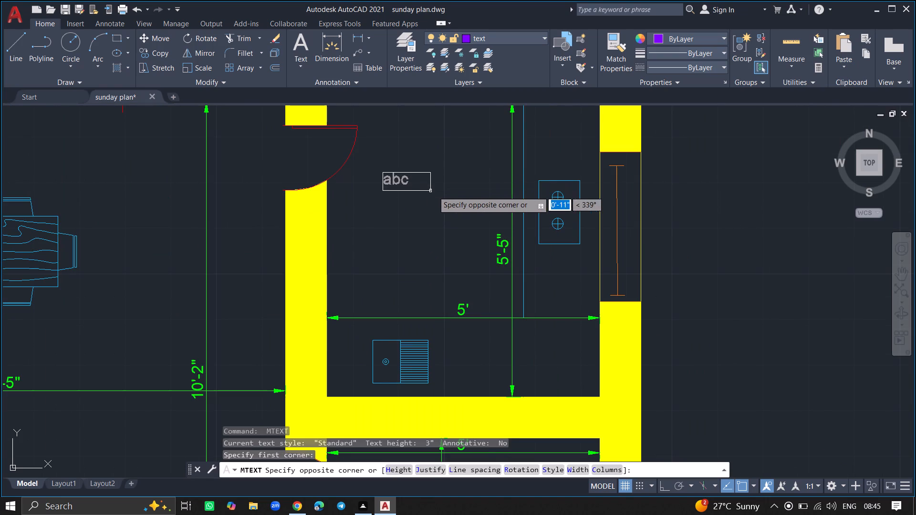
{"action": "left_click", "coordinate": [465, 205]}
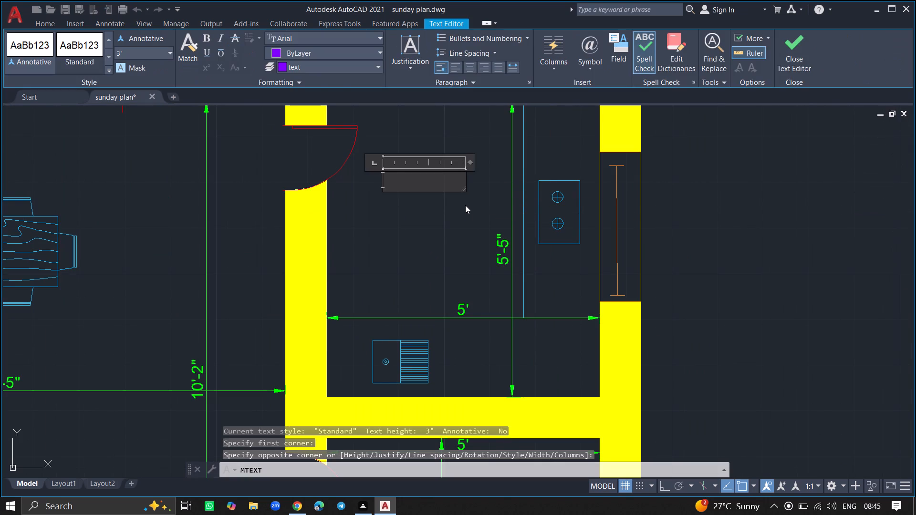
{"action": "type", "text": "KITCHEN"}
{"action": "key", "text": "space"}
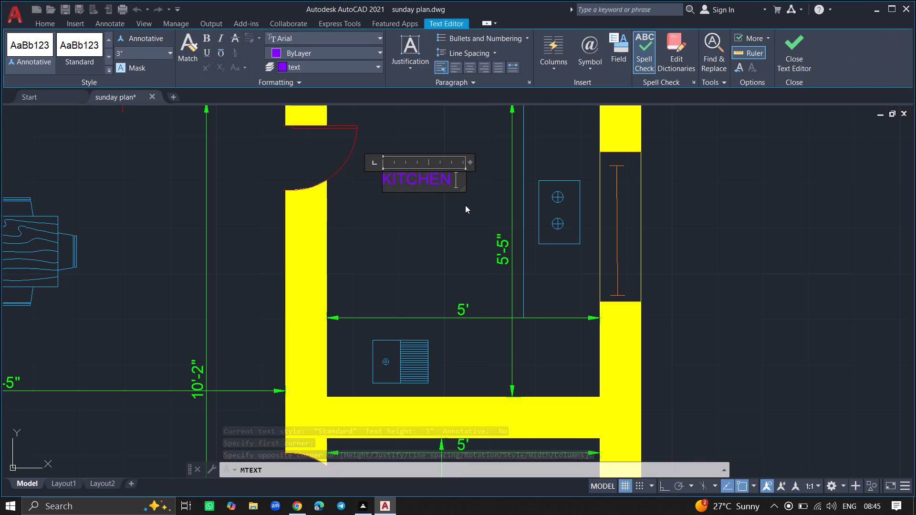
{"action": "key", "text": "Return"}
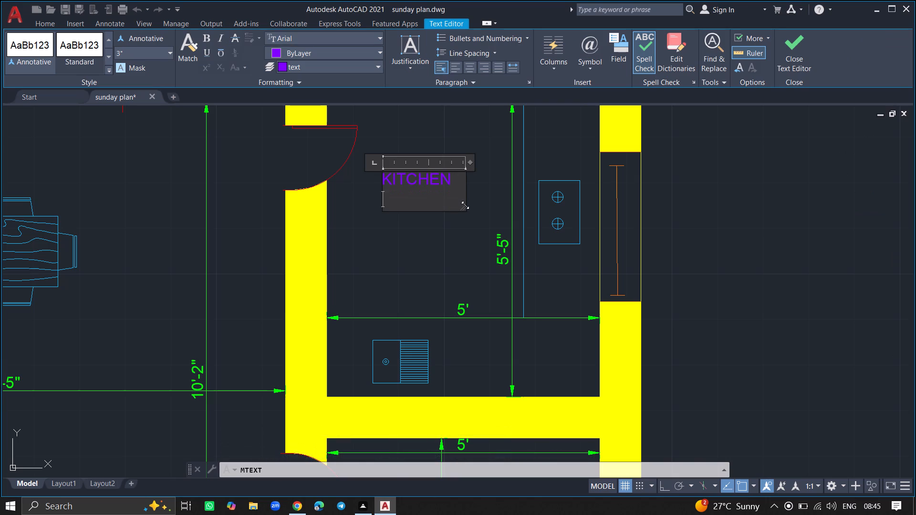
{"action": "type", "text": "5' X"}
{"action": "key", "text": "space"}
{"action": "type", "text": "5' 5"}
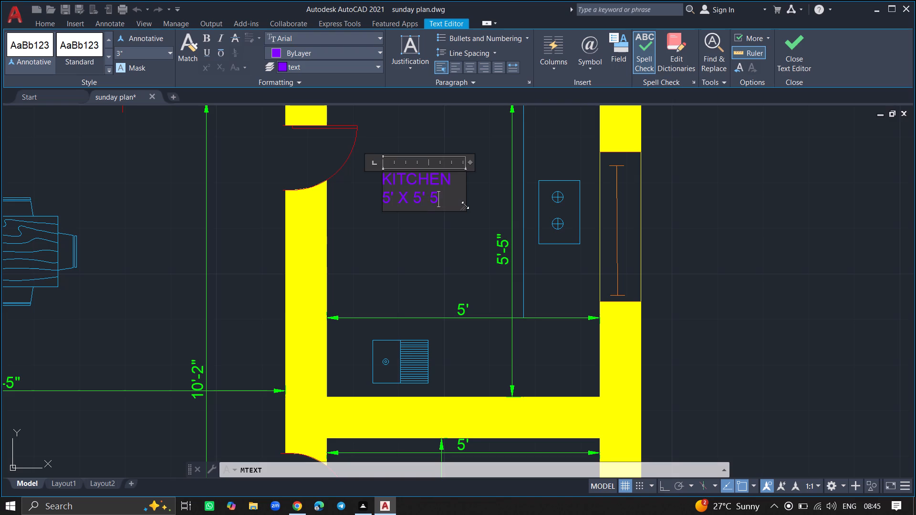
{"action": "key", "text": "shift+quotedbl"}
{"action": "left_click", "coordinate": [430, 248]}
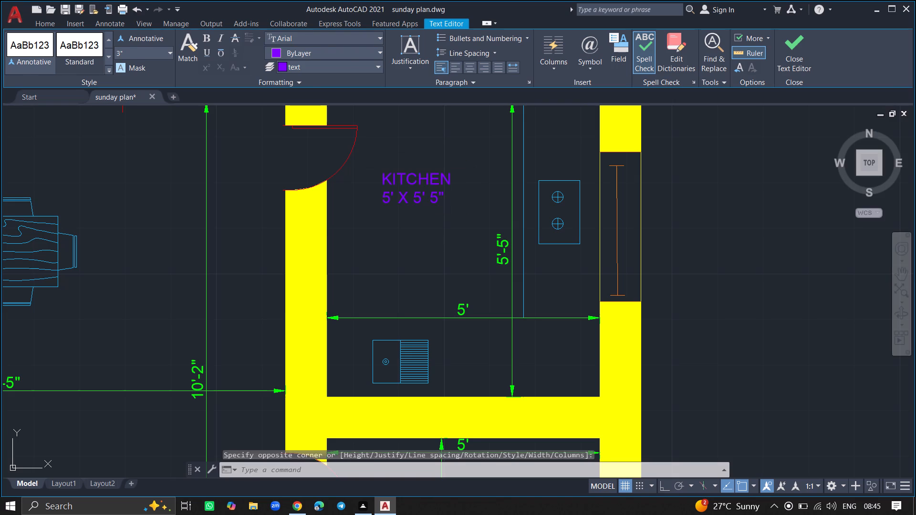
Create a multiline text label above the toilet fixture in the bathroom below the kitchen, with TOIILET as its first line.
{"action": "scroll", "coordinate": [430, 248], "scroll_direction": "down", "scroll_amount": 1, "text": "ctrl"}
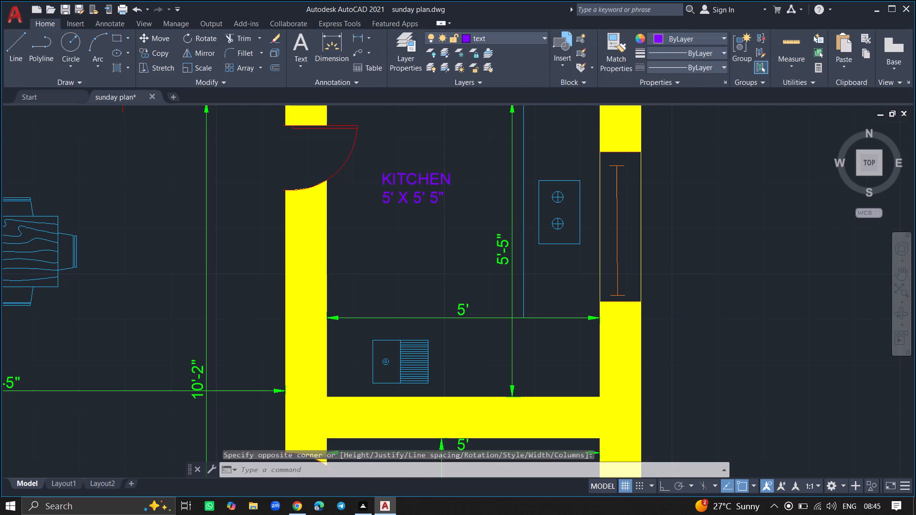
{"action": "scroll", "coordinate": [419, 232], "scroll_direction": "down", "scroll_amount": 2, "text": "ctrl"}
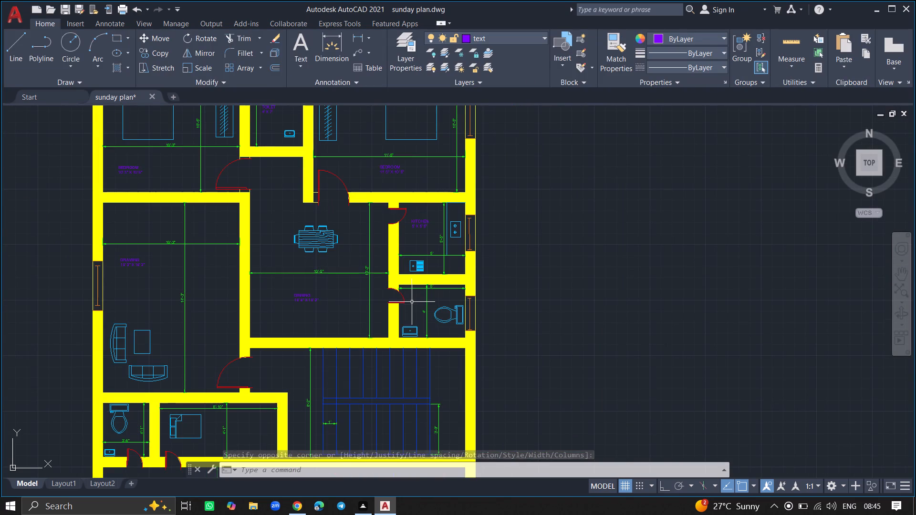
{"action": "scroll", "coordinate": [412, 302], "scroll_direction": "up", "scroll_amount": 3, "text": "ctrl"}
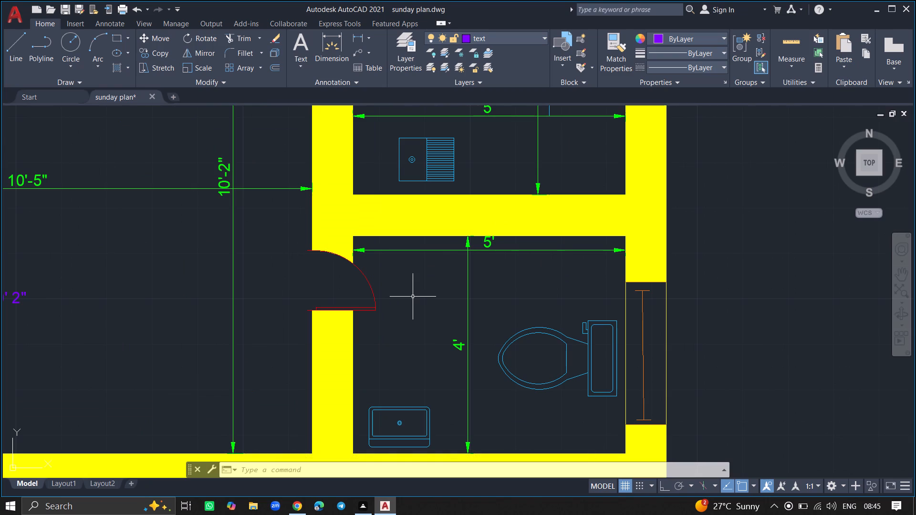
{"action": "scroll", "coordinate": [413, 297], "scroll_direction": "up", "scroll_amount": 2, "text": "ctrl"}
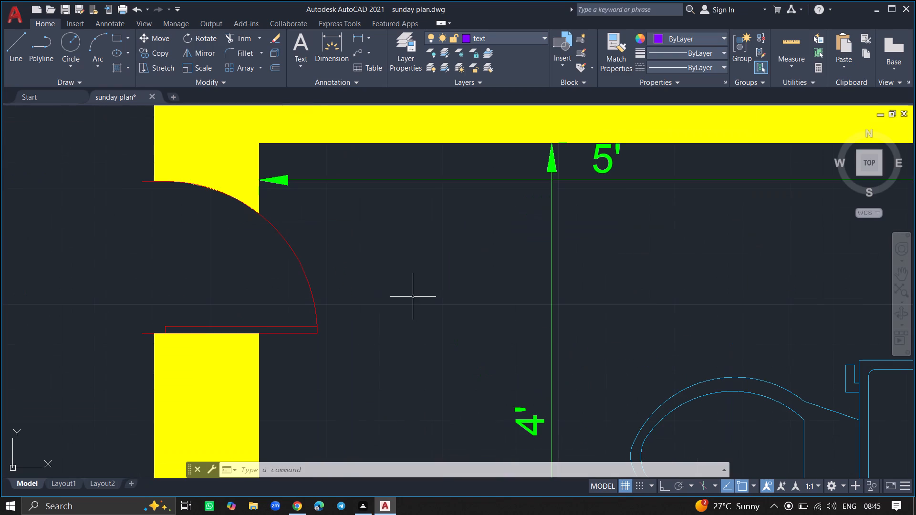
{"action": "key", "text": "space"}
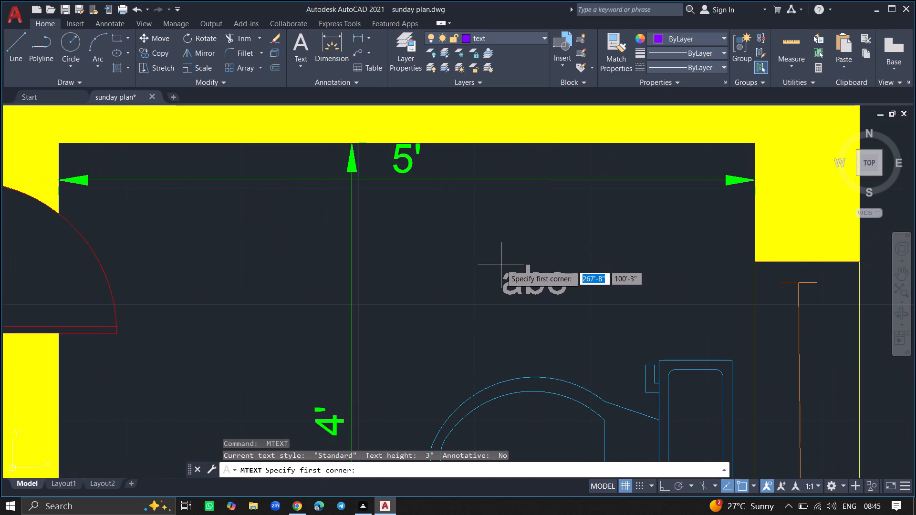
{"action": "left_click", "coordinate": [364, 245]}
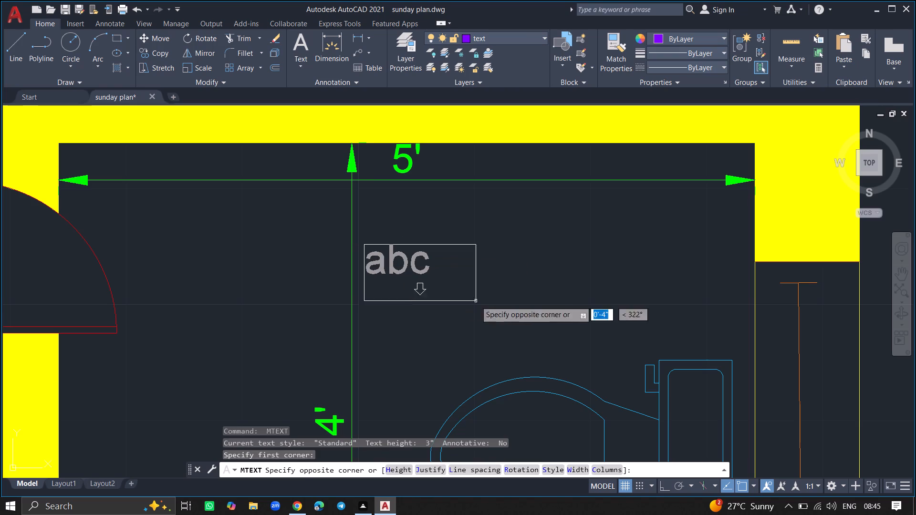
{"action": "left_click", "coordinate": [610, 291]}
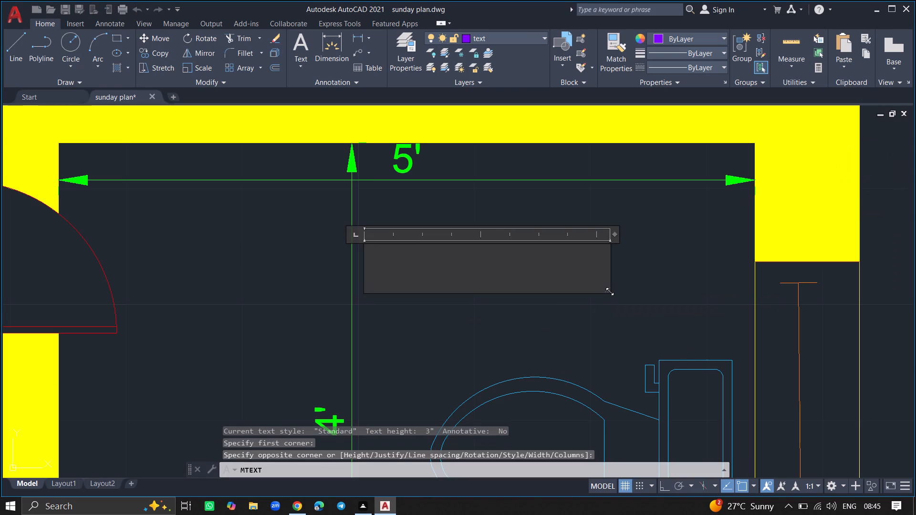
{"action": "type", "text": "TOIILET"}
{"action": "key", "text": "space"}
{"action": "key", "text": "Return"}
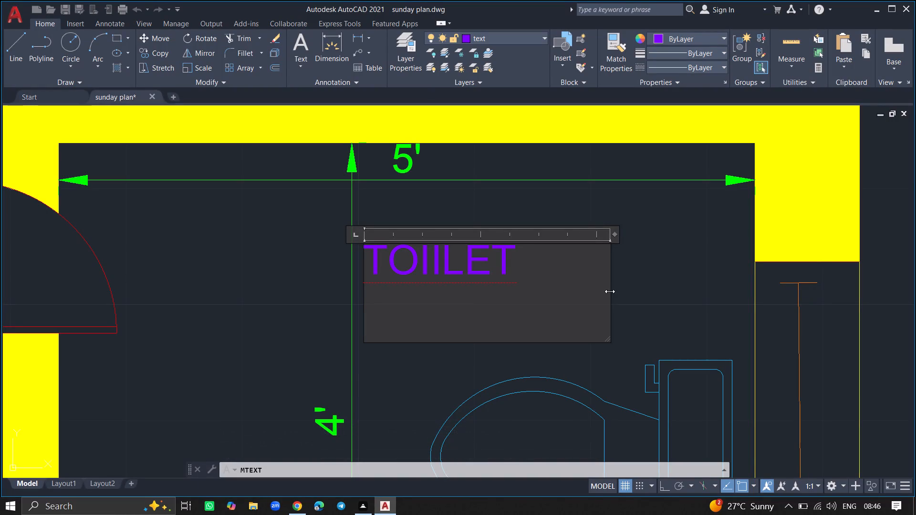
Add the size line 5' X 4' beneath TOIILET in the bathroom below the kitchen and finish the label.
{"action": "key", "text": "6"}
{"action": "key", "text": "BackSpace"}
{"action": "type", "text": "5'"}
{"action": "key", "text": "space"}
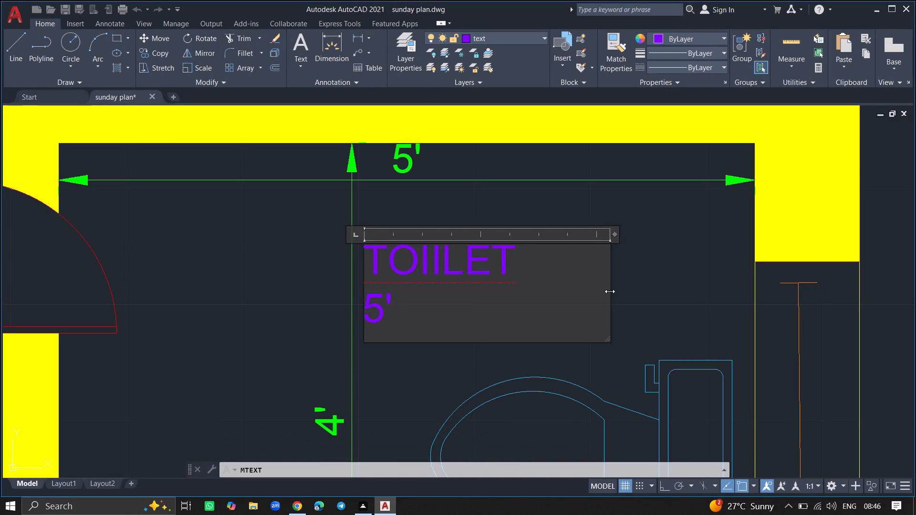
{"action": "type", "text": "X"}
{"action": "key", "text": "space"}
{"action": "scroll", "coordinate": [610, 291], "scroll_direction": "down", "scroll_amount": 1, "text": "ctrl"}
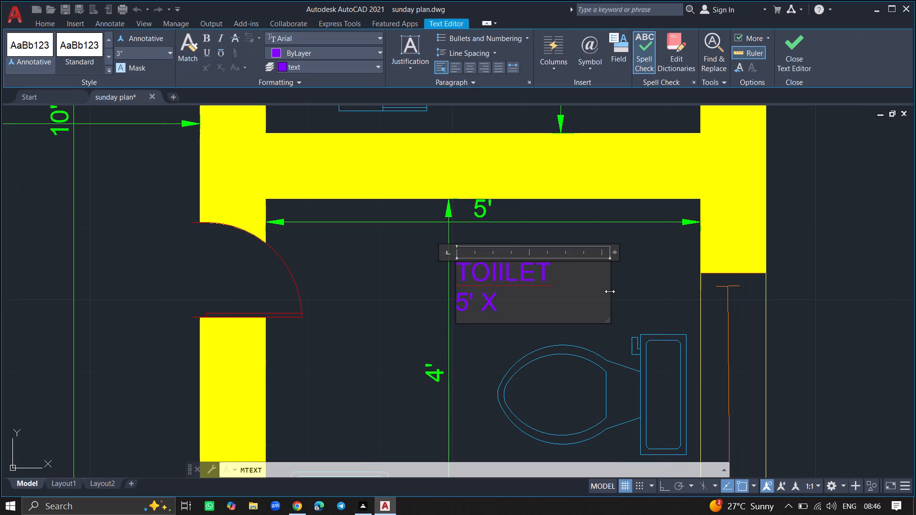
{"action": "type", "text": "4'"}
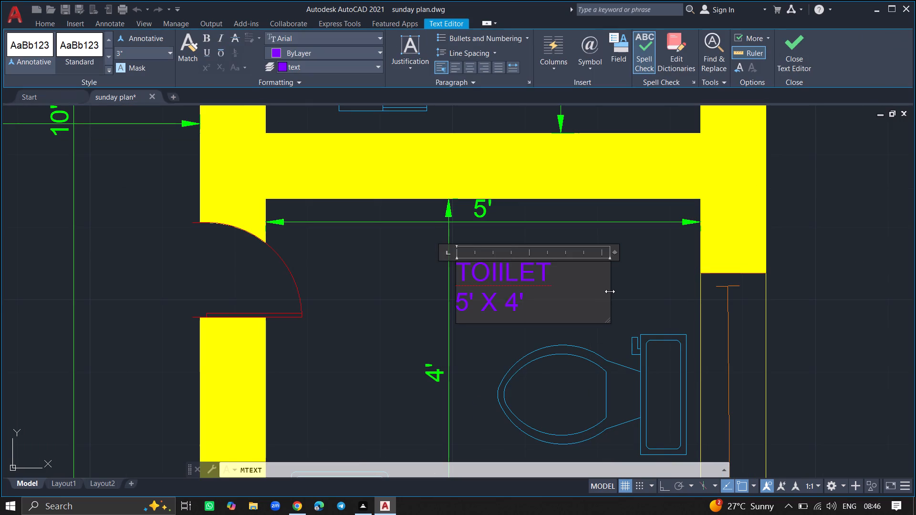
{"action": "left_click", "coordinate": [413, 303]}
Create a multiline text label reading PARKING between the two horizontal cars in the parking area.
{"action": "scroll", "coordinate": [413, 303], "scroll_direction": "down", "scroll_amount": 4, "text": "ctrl"}
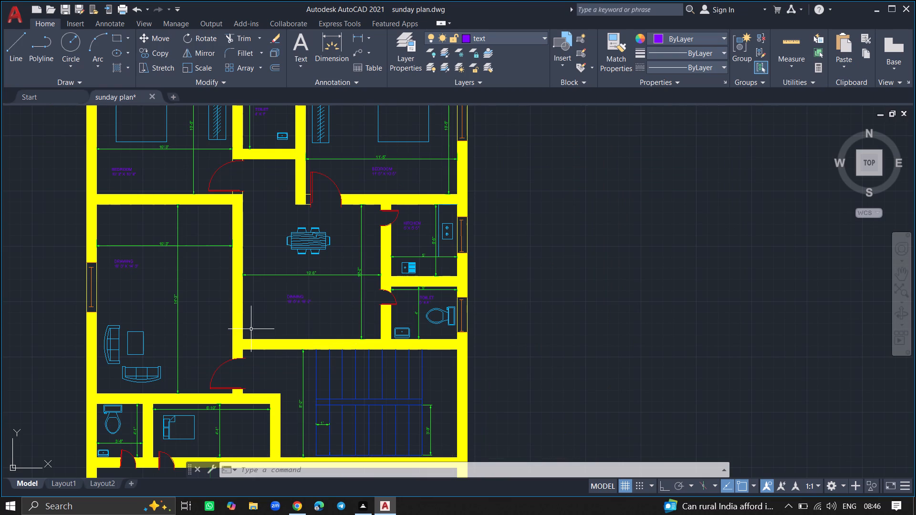
{"action": "scroll", "coordinate": [216, 291], "scroll_direction": "down", "scroll_amount": 3, "text": "ctrl"}
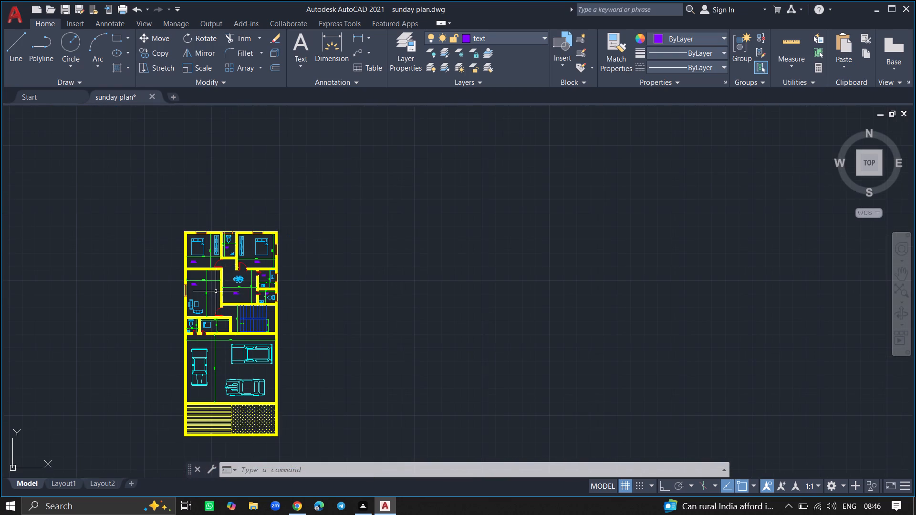
{"action": "scroll", "coordinate": [210, 385], "scroll_direction": "up", "scroll_amount": 2, "text": "ctrl"}
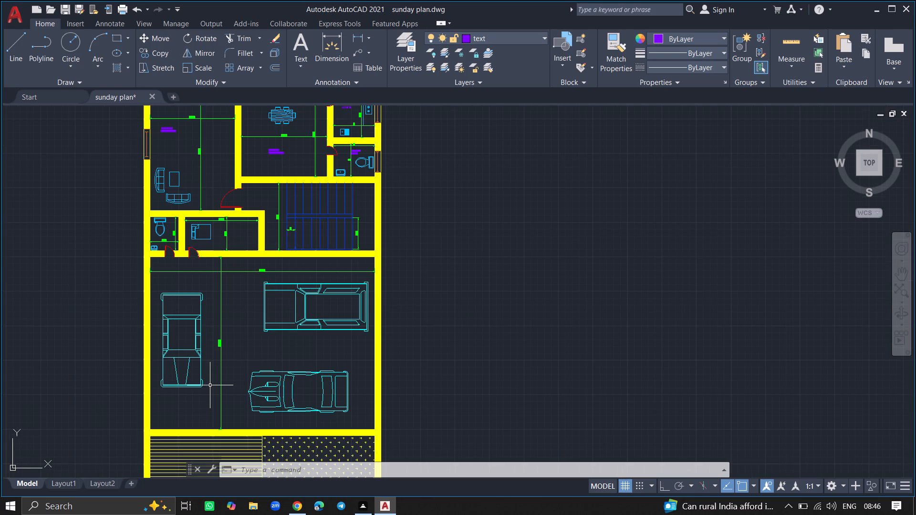
{"action": "scroll", "coordinate": [231, 368], "scroll_direction": "up", "scroll_amount": 3, "text": "ctrl"}
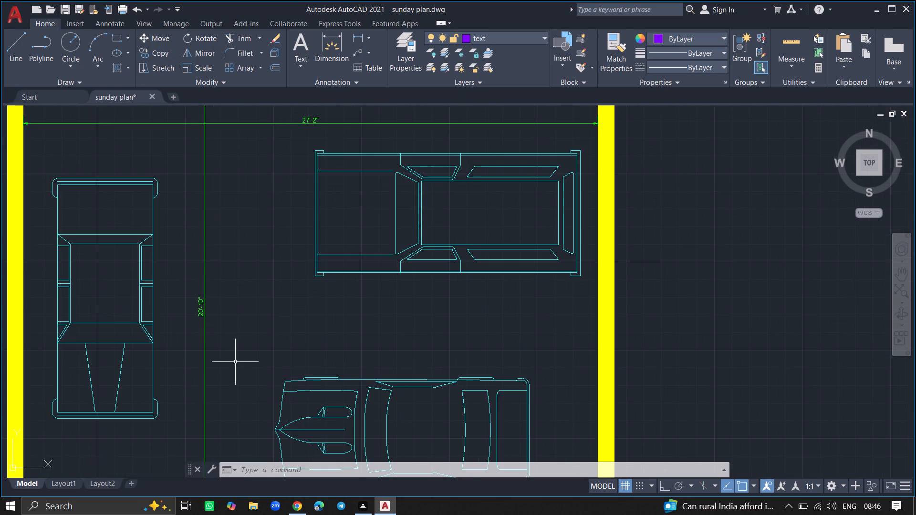
{"action": "key", "text": "space"}
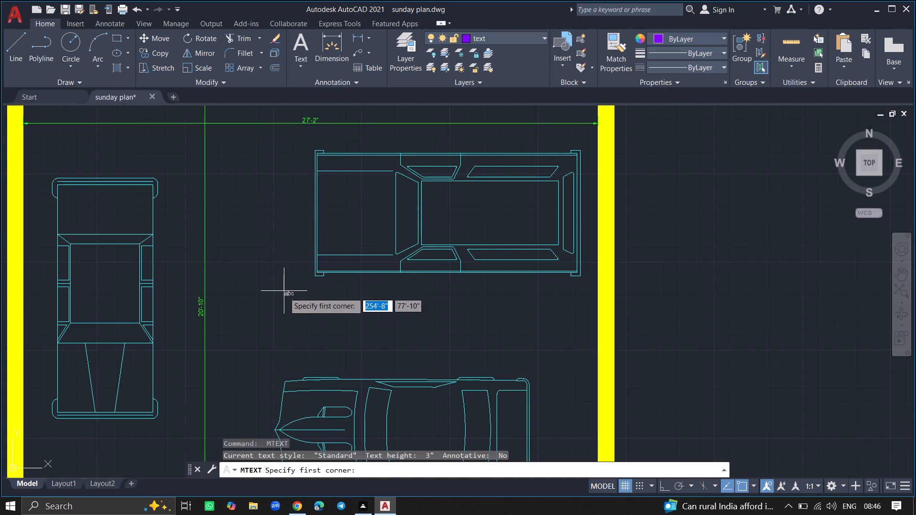
{"action": "left_click", "coordinate": [283, 299]}
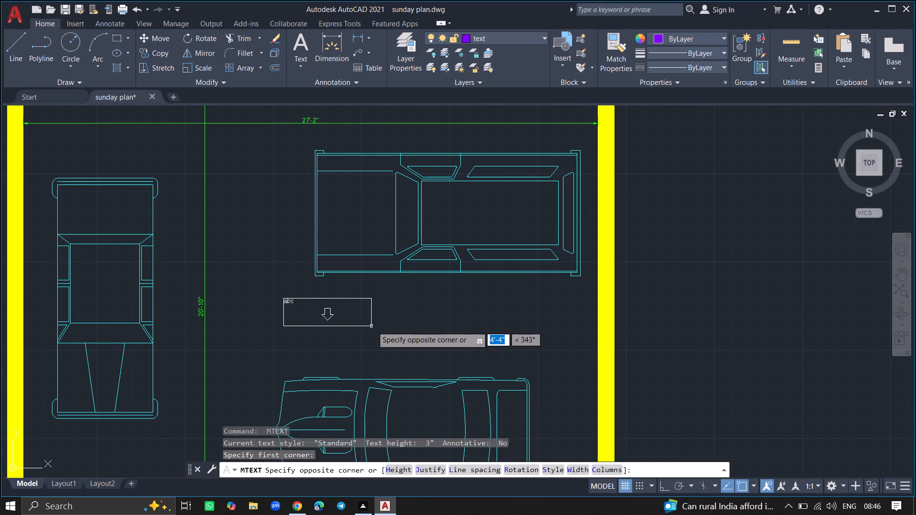
{"action": "left_click", "coordinate": [399, 330]}
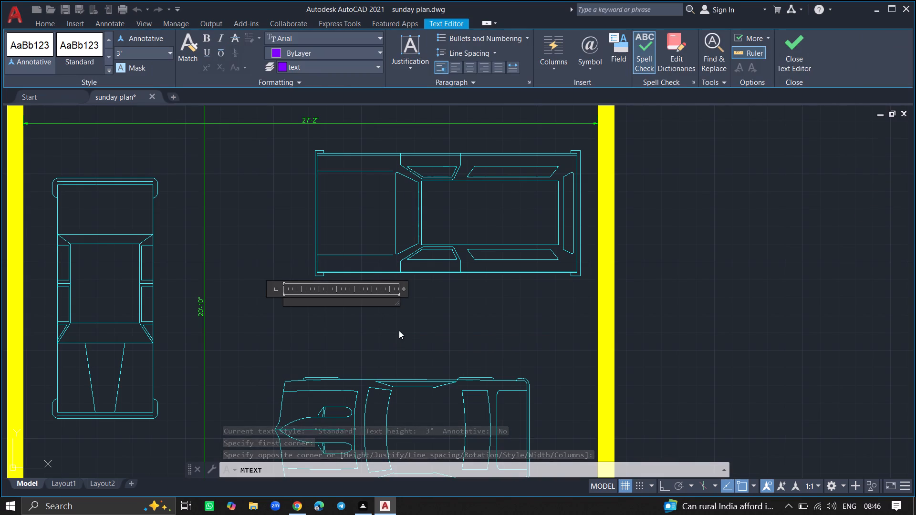
{"action": "type", "text": "PARKI"}
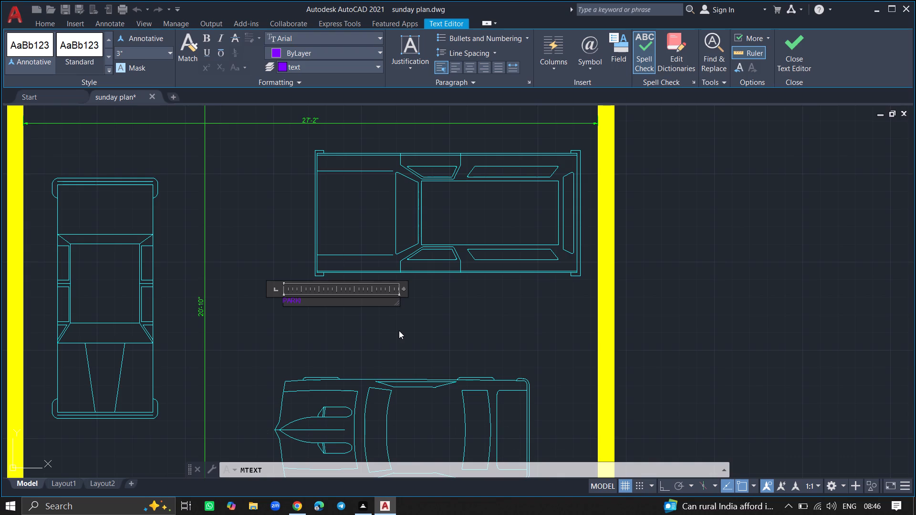
{"action": "type", "text": "NG"}
{"action": "scroll", "coordinate": [399, 330], "scroll_direction": "up", "scroll_amount": 2, "text": "ctrl"}
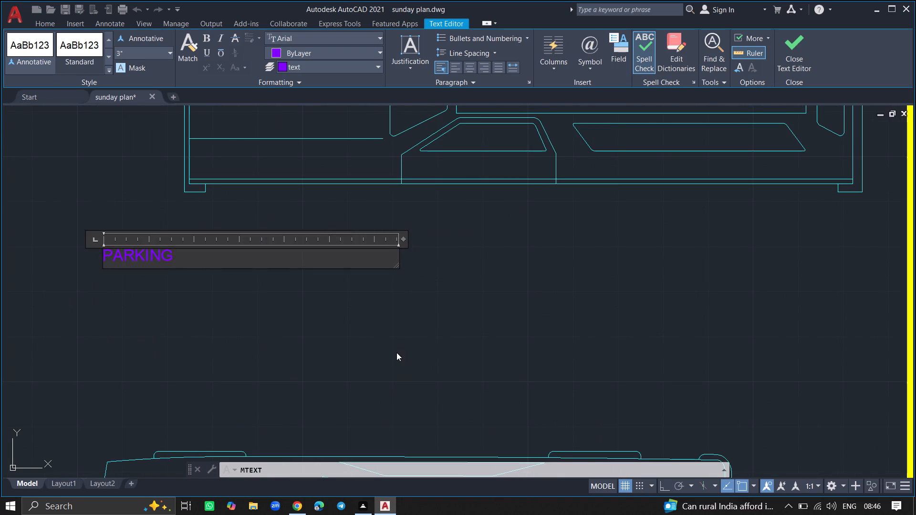
{"action": "left_click", "coordinate": [396, 352]}
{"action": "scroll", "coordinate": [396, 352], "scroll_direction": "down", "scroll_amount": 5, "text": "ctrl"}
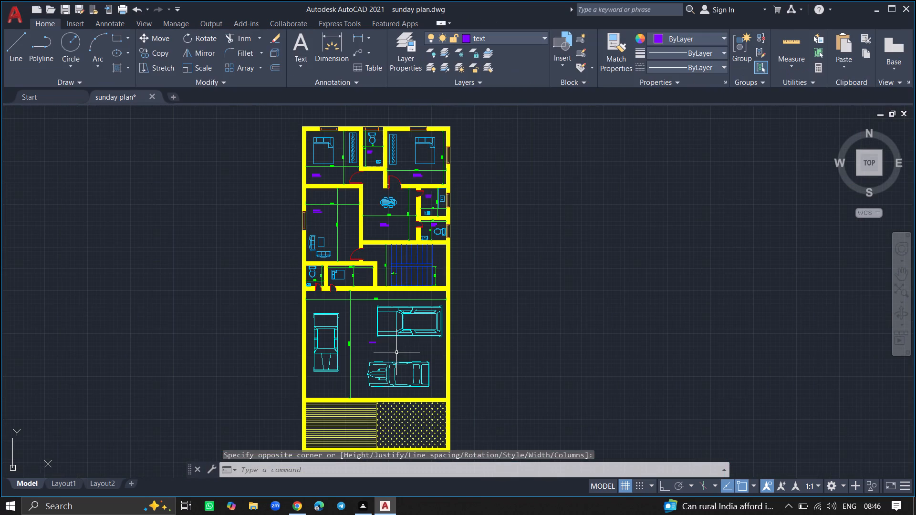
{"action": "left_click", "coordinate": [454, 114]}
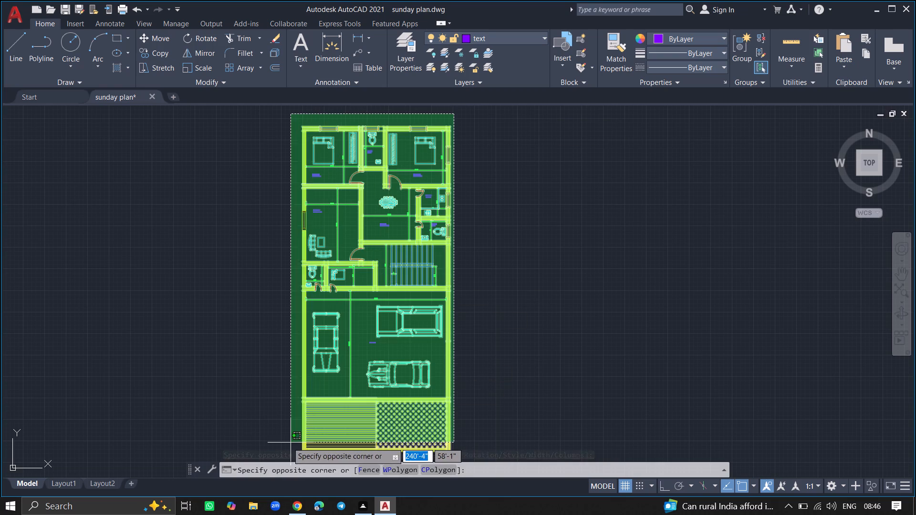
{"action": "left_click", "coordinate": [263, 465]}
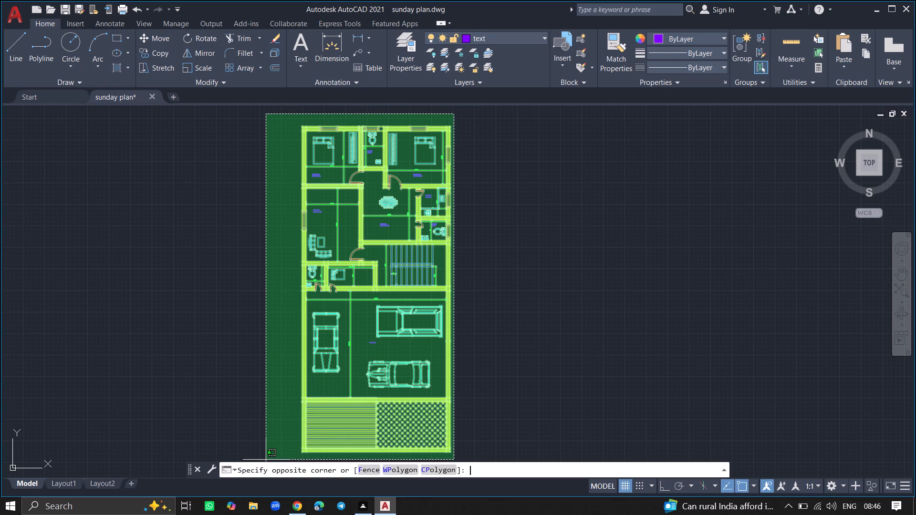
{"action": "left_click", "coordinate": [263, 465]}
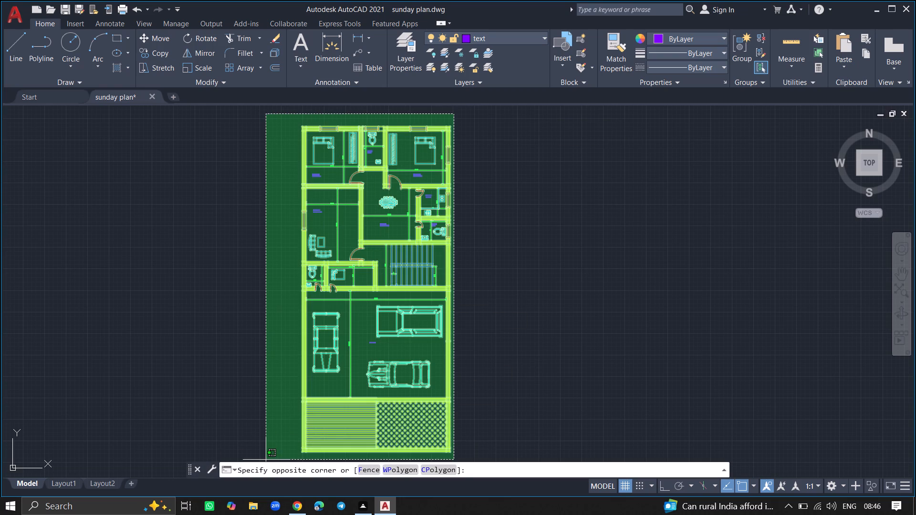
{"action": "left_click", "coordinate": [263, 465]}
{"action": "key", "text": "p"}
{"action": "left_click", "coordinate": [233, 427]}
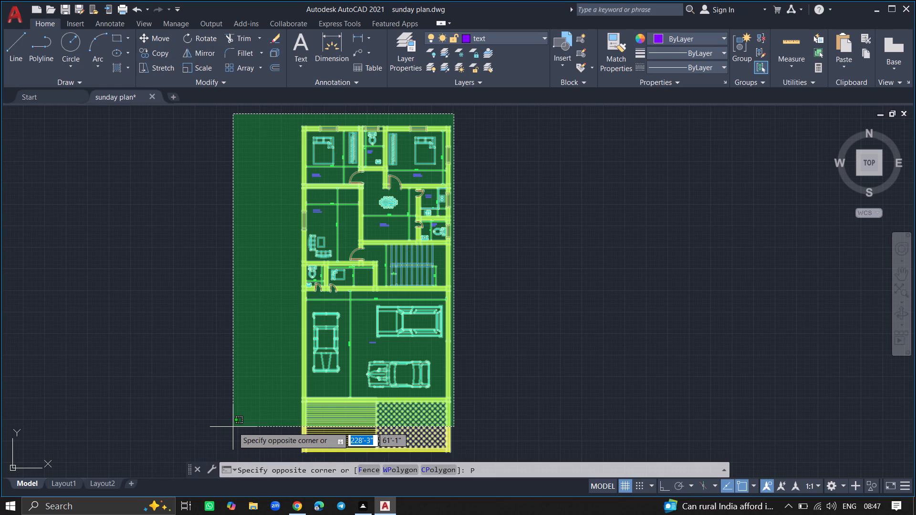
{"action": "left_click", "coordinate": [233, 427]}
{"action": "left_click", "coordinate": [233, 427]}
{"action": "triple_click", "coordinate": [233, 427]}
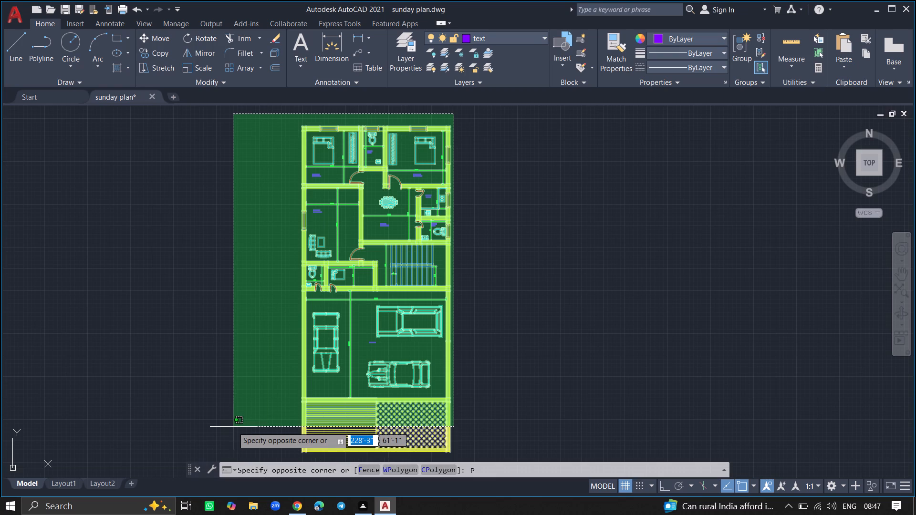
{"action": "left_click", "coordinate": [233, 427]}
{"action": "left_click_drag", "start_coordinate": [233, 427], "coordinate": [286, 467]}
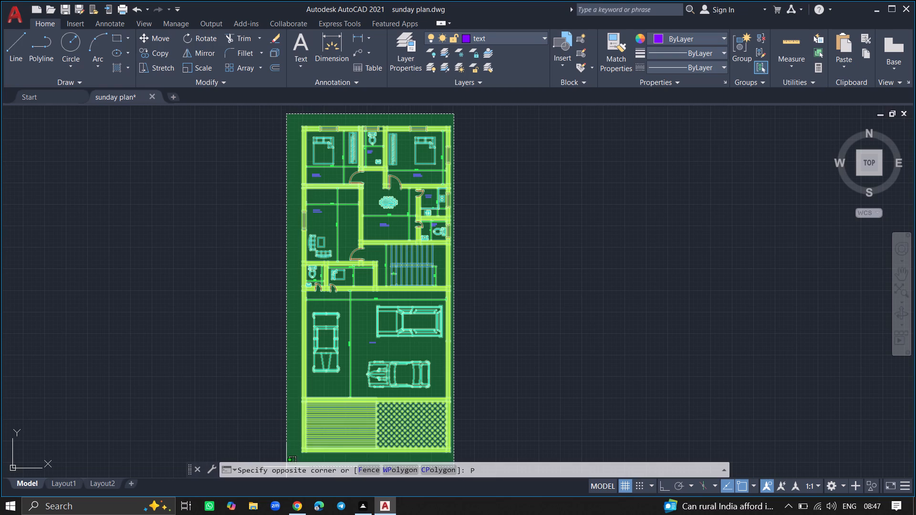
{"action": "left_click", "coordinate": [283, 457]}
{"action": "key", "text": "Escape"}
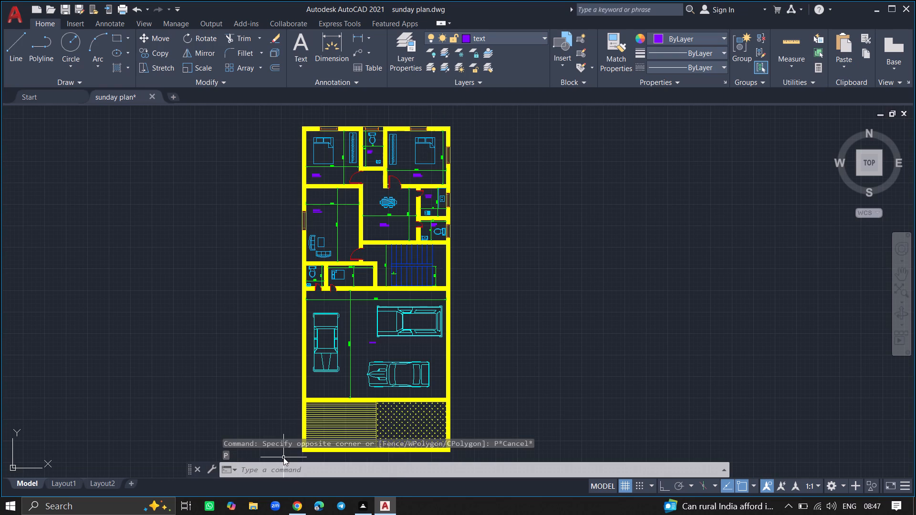
Set the text height of all the plan's multiline text labels to 5", filtering the selected objects to MText.
{"action": "left_click", "coordinate": [479, 119]}
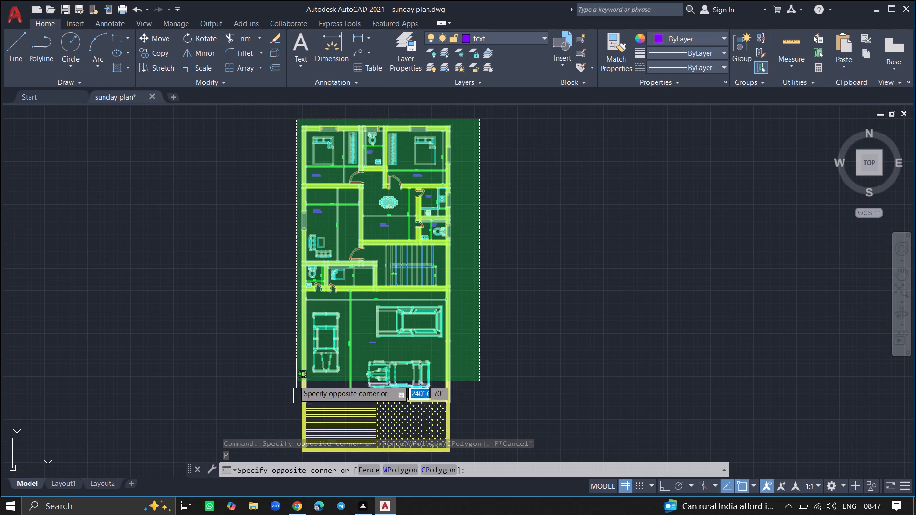
{"action": "left_click", "coordinate": [290, 378]}
{"action": "type", "text": "PR"}
{"action": "key", "text": "Return"}
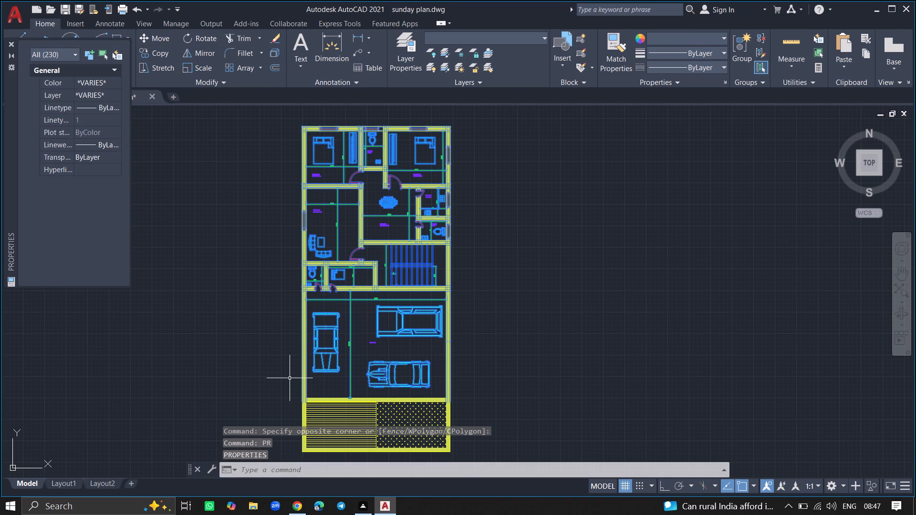
{"action": "left_click", "coordinate": [61, 53]}
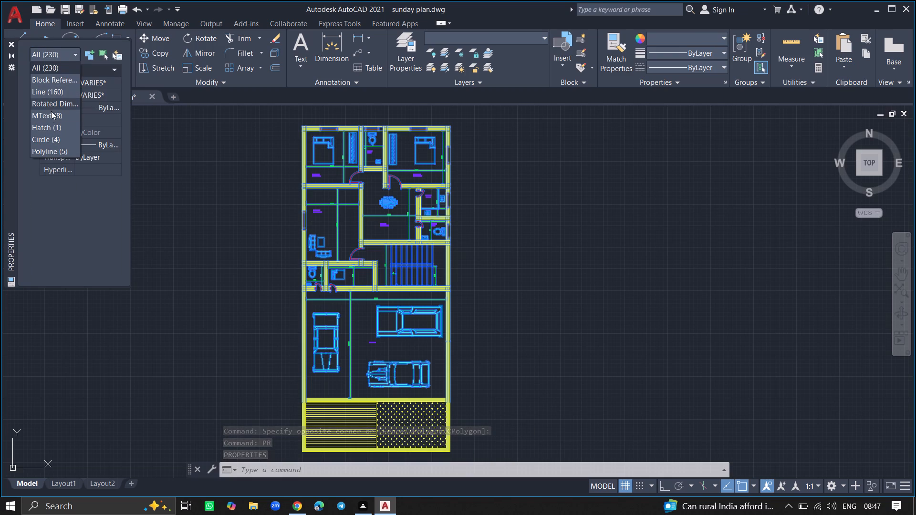
{"action": "left_click", "coordinate": [50, 117]}
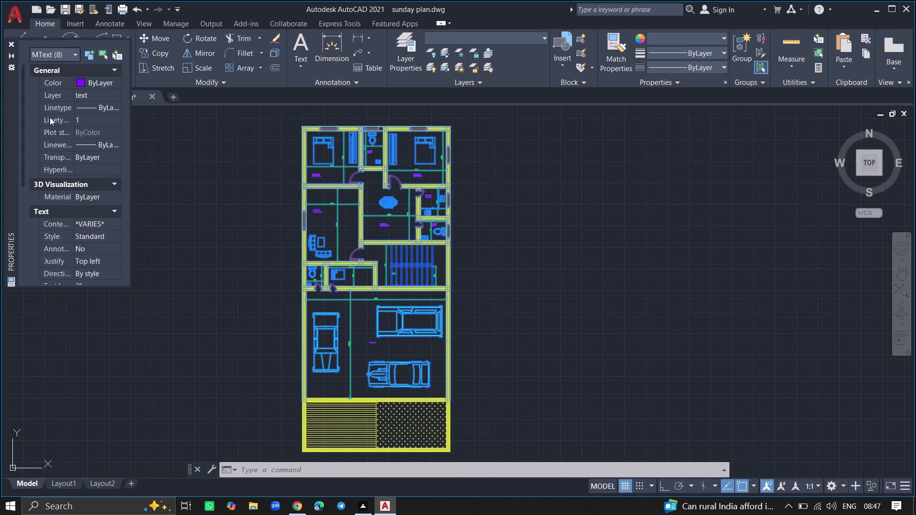
{"action": "left_click", "coordinate": [21, 197]}
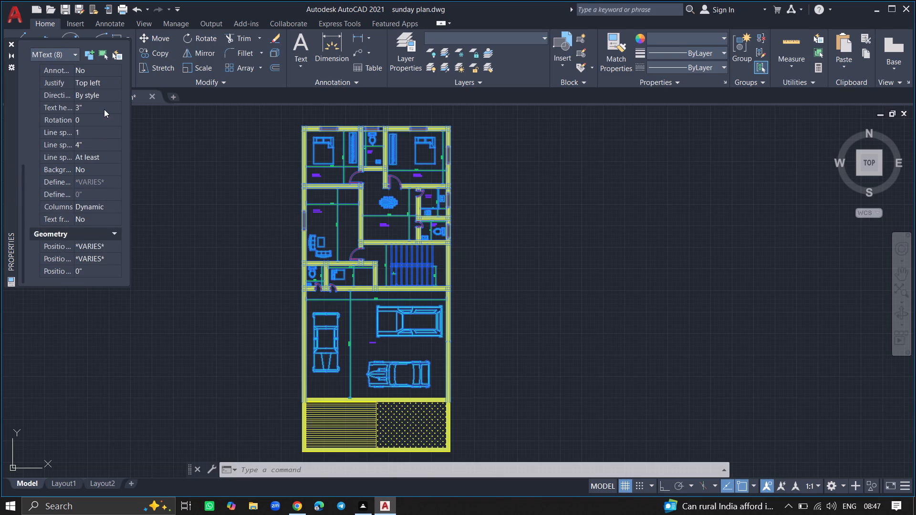
{"action": "left_click", "coordinate": [104, 106]}
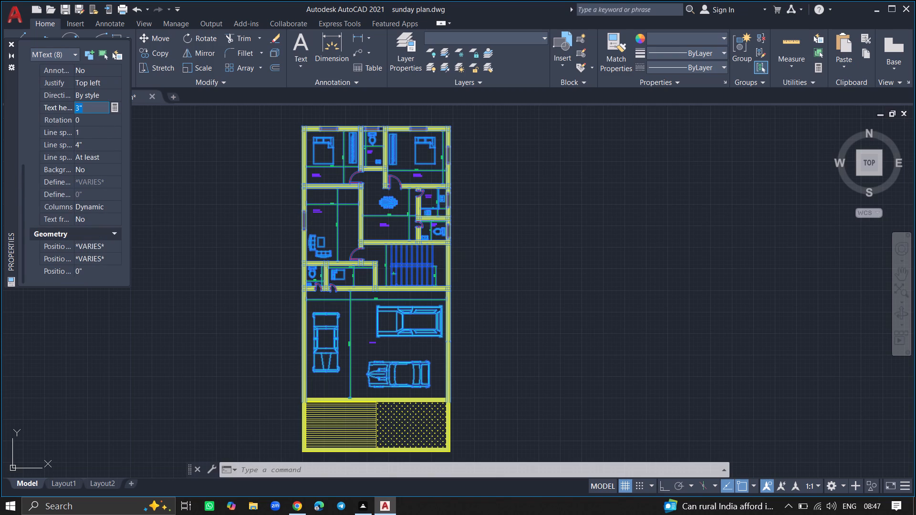
{"action": "key", "text": "BackSpace"}
{"action": "key", "text": "5"}
{"action": "key", "text": "shift+quotedbl"}
{"action": "left_click", "coordinate": [158, 165]}
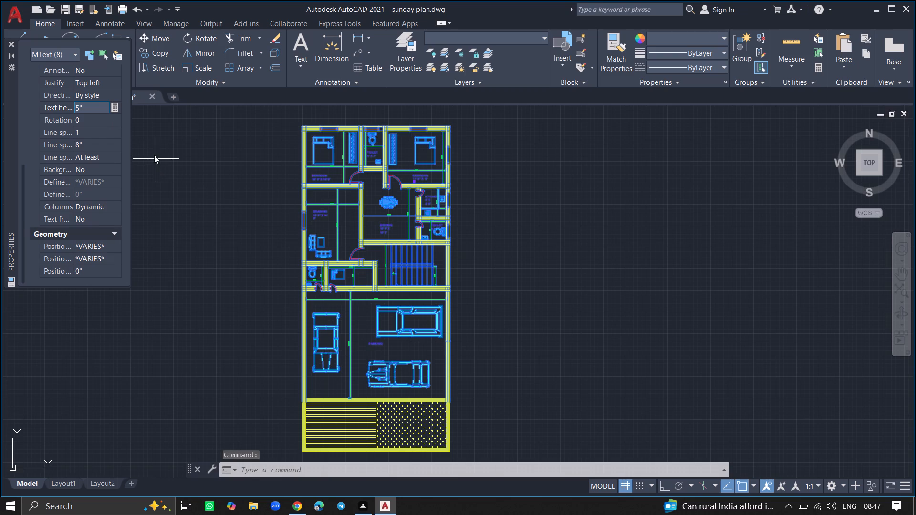
{"action": "left_click", "coordinate": [11, 42]}
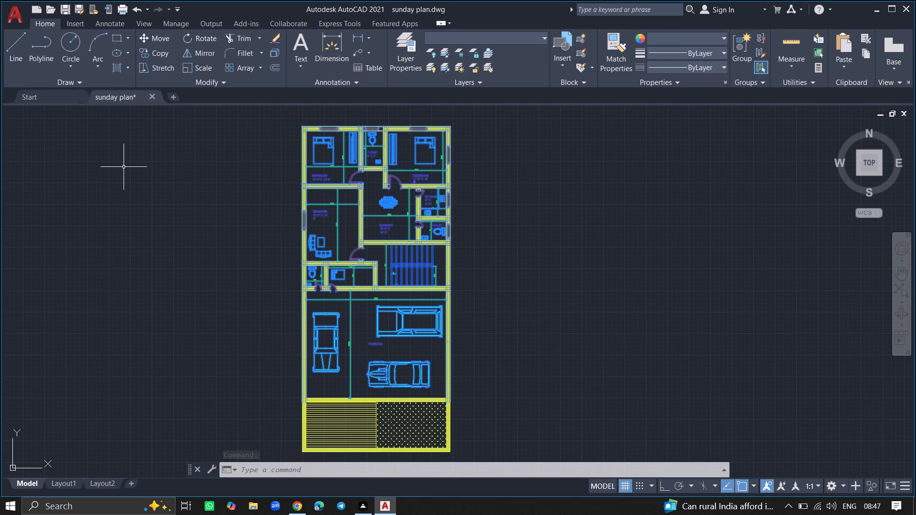
{"action": "key", "text": "Escape"}
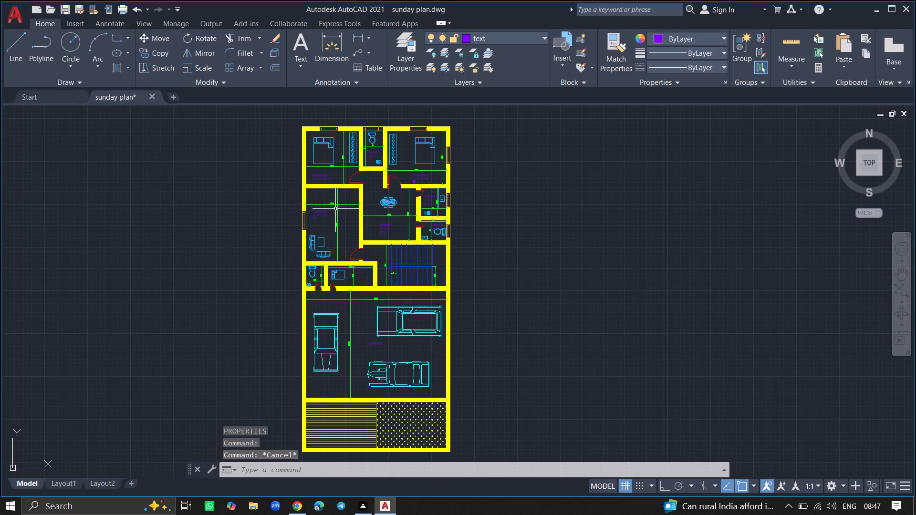
Set the ISO-25 dimension style's text height to 5" and make that style current.
{"action": "left_click", "coordinate": [473, 125]}
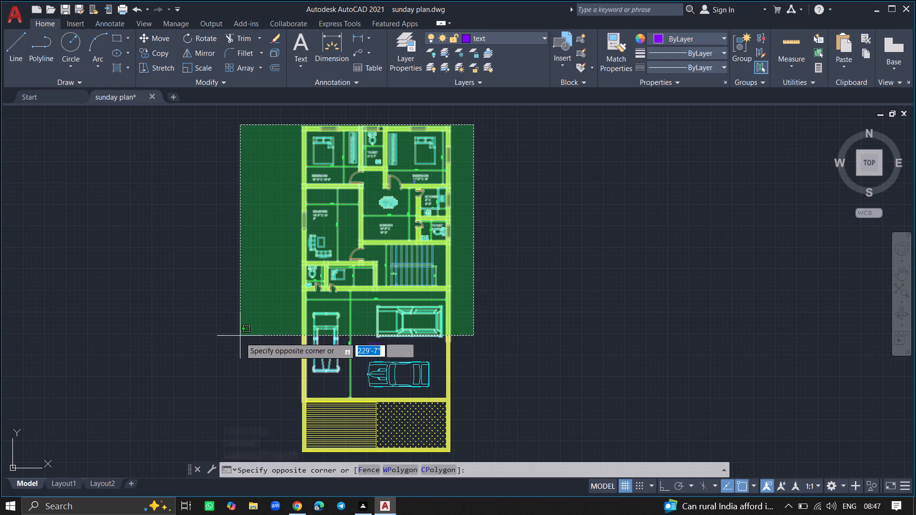
{"action": "left_click", "coordinate": [222, 382]}
{"action": "key", "text": "d"}
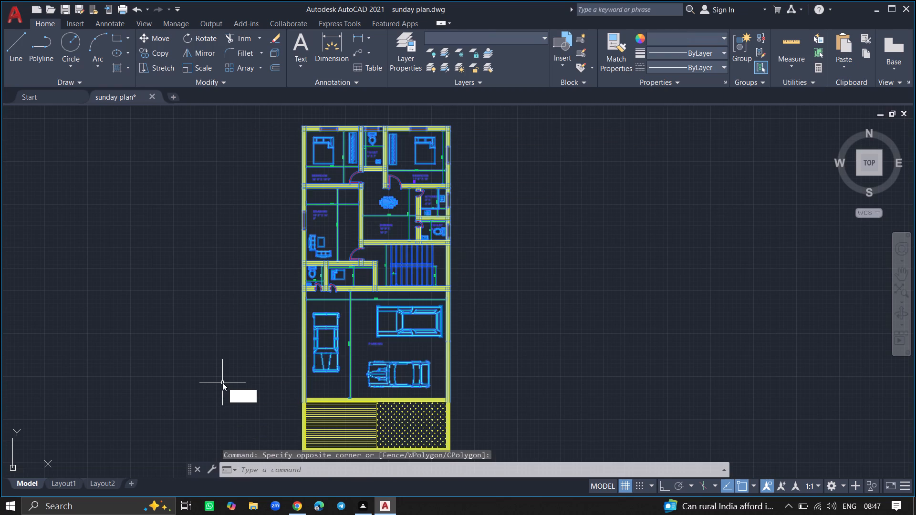
{"action": "key", "text": "Return"}
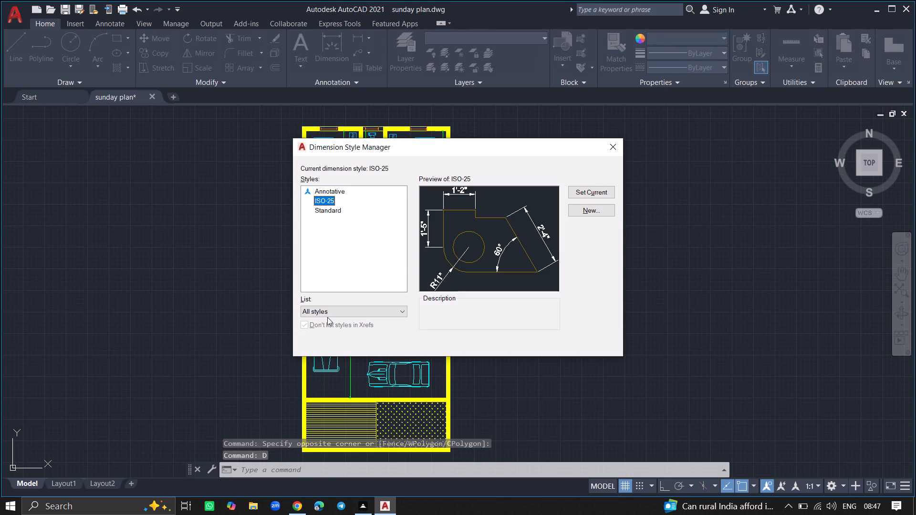
{"action": "left_click", "coordinate": [583, 229]}
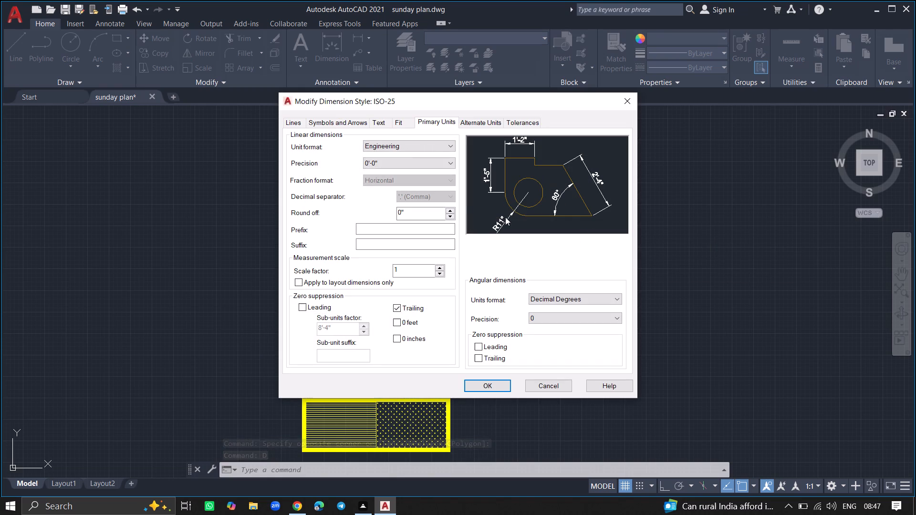
{"action": "left_click", "coordinate": [379, 121]}
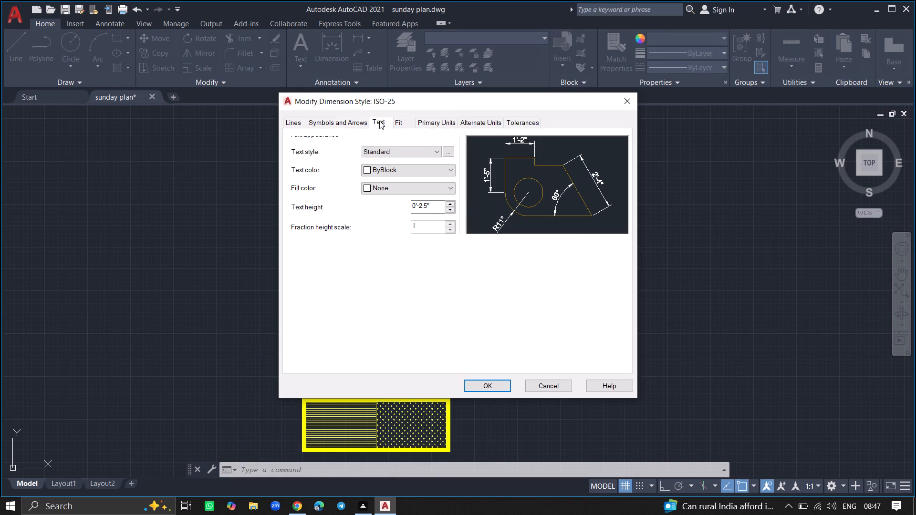
{"action": "left_click", "coordinate": [434, 207]}
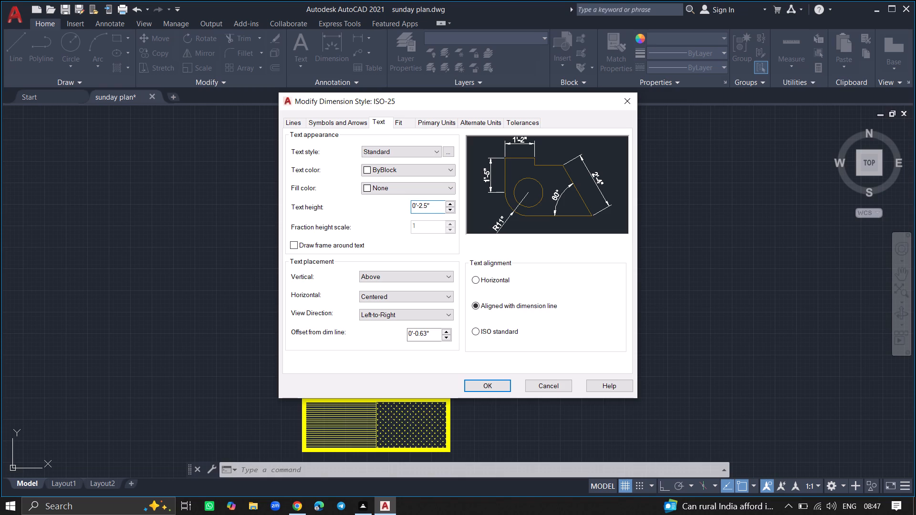
{"action": "key", "text": "BackSpace"}
{"action": "key", "text": "BackSpace"}
{"action": "key", "text": "BackSpace"}
{"action": "key", "text": "BackSpace"}
{"action": "key", "text": "BackSpace"}
{"action": "key", "text": "BackSpace"}
{"action": "key", "text": "BackSpace"}
{"action": "key", "text": "5"}
{"action": "key", "text": "shift+quotedbl"}
{"action": "left_click", "coordinate": [475, 383]}
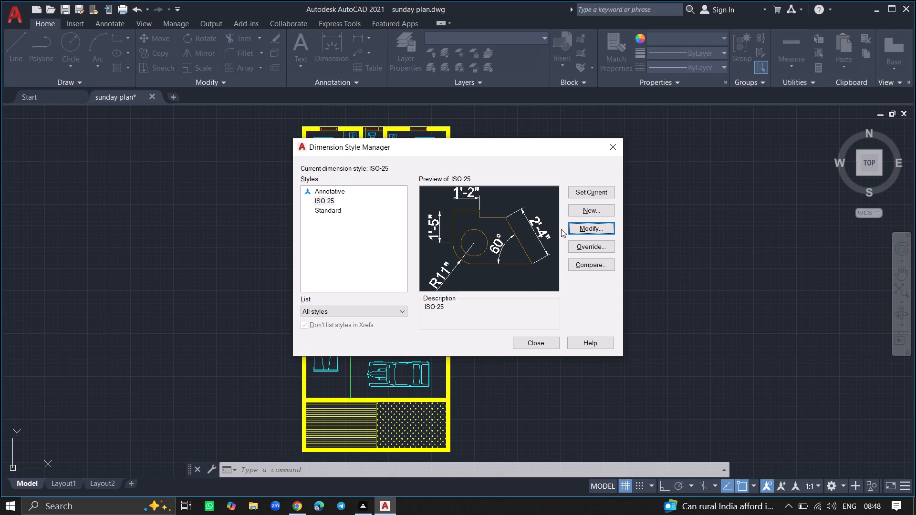
{"action": "left_click", "coordinate": [586, 191]}
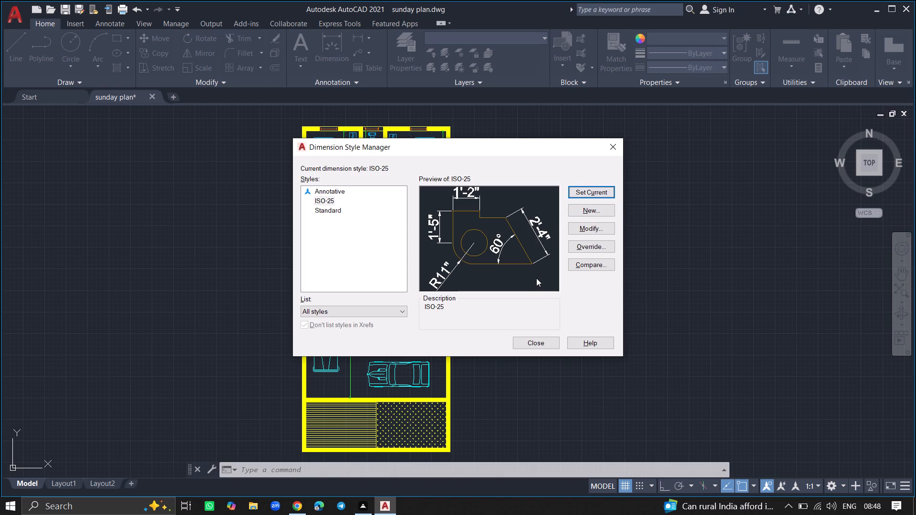
{"action": "left_click", "coordinate": [535, 343]}
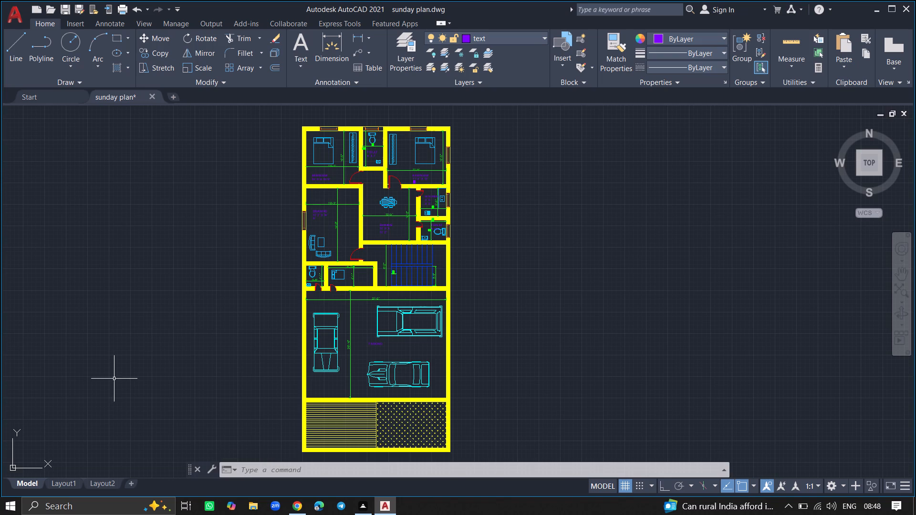
Switch to Layout1 and delete its default viewport from the sheet.
{"action": "left_click", "coordinate": [58, 484]}
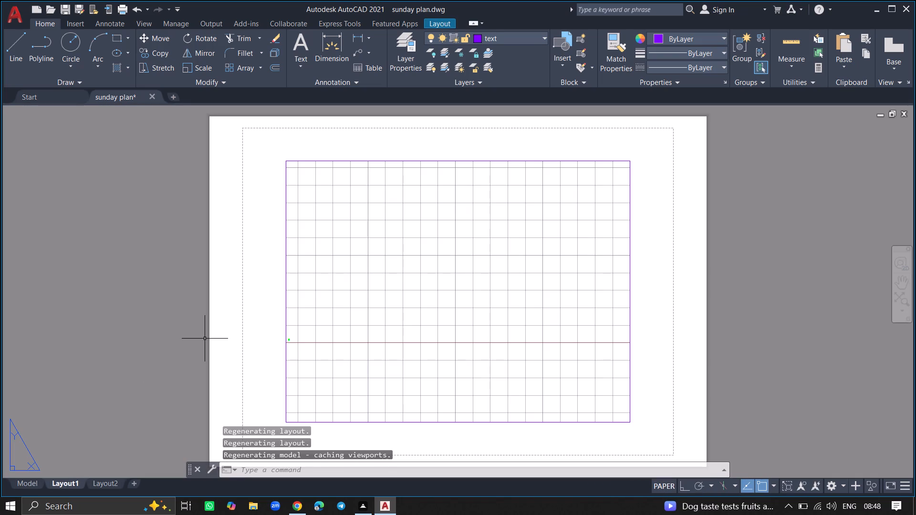
{"action": "left_click", "coordinate": [676, 124]}
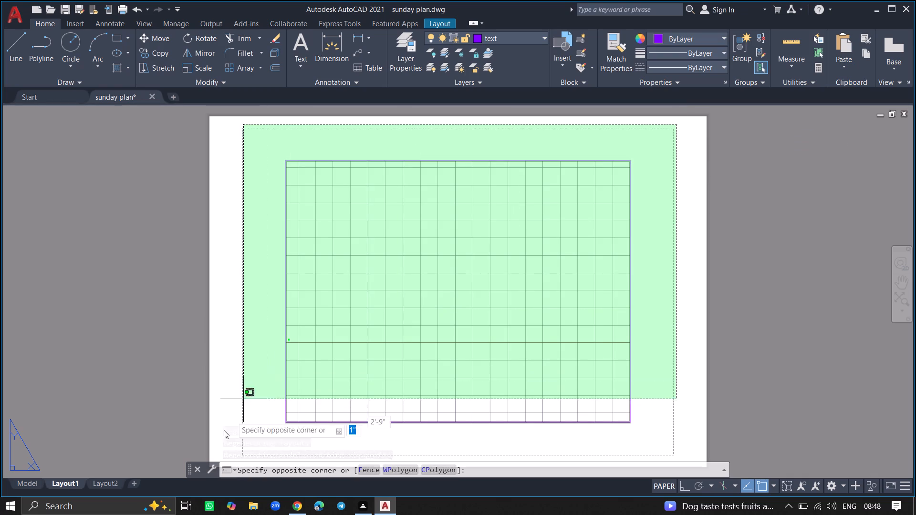
{"action": "left_click", "coordinate": [220, 439]}
{"action": "key", "text": "Delete"}
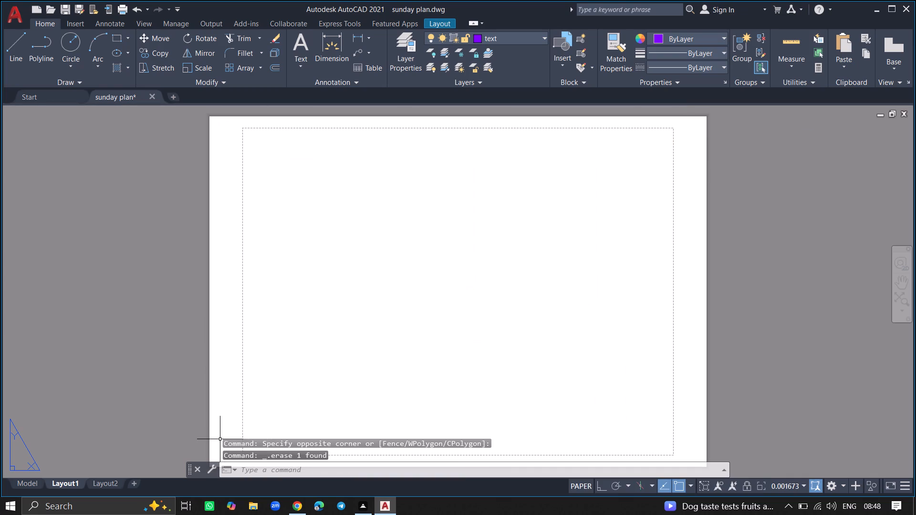
Modify Layout1's page setup to use the DWG To PDF.pc3 plotter.
{"action": "right_click", "coordinate": [64, 481]}
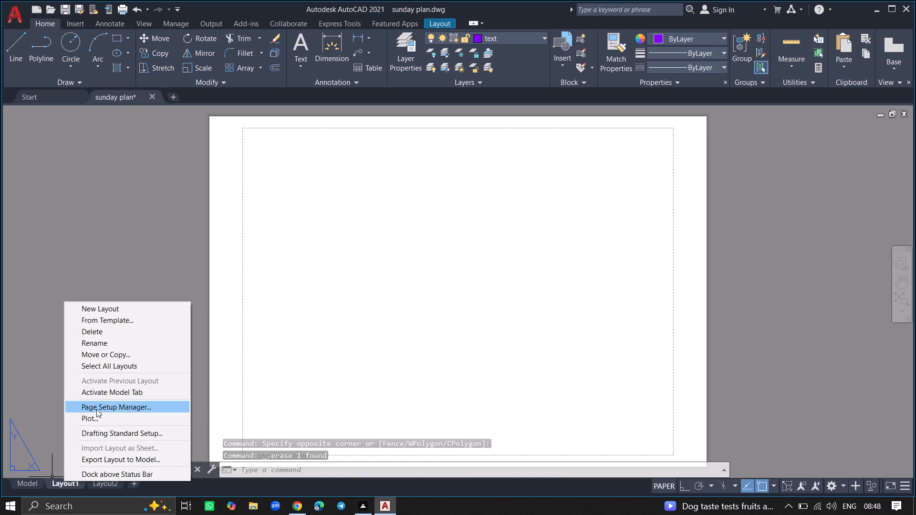
{"action": "left_click", "coordinate": [96, 409]}
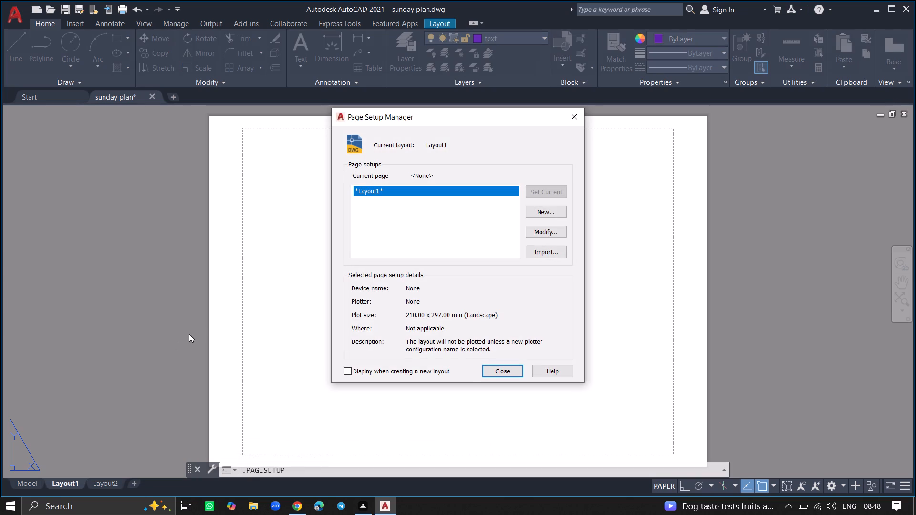
{"action": "left_click", "coordinate": [538, 232]}
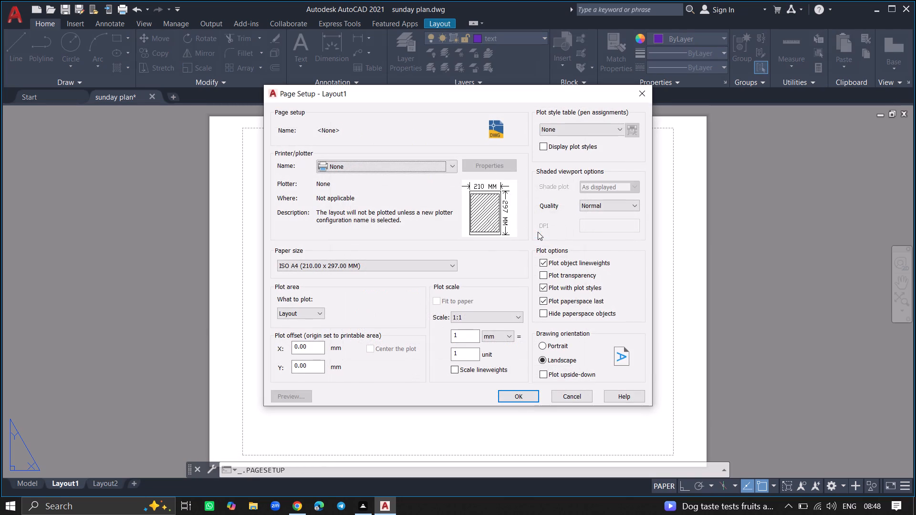
{"action": "left_click", "coordinate": [427, 162]}
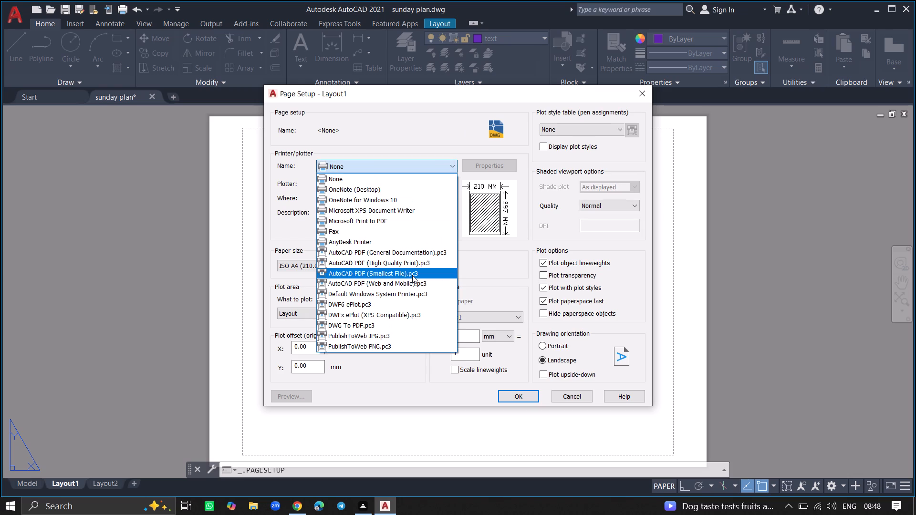
{"action": "left_click", "coordinate": [410, 326]}
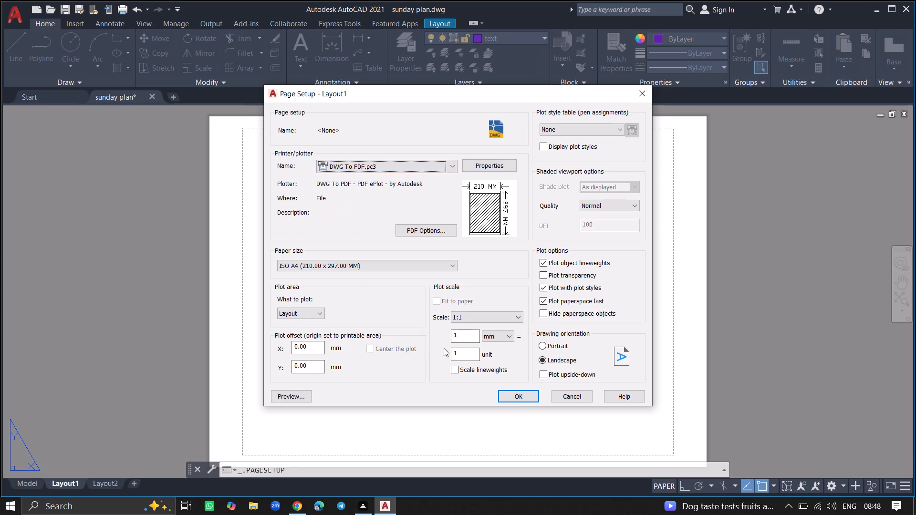
{"action": "left_click", "coordinate": [506, 392]}
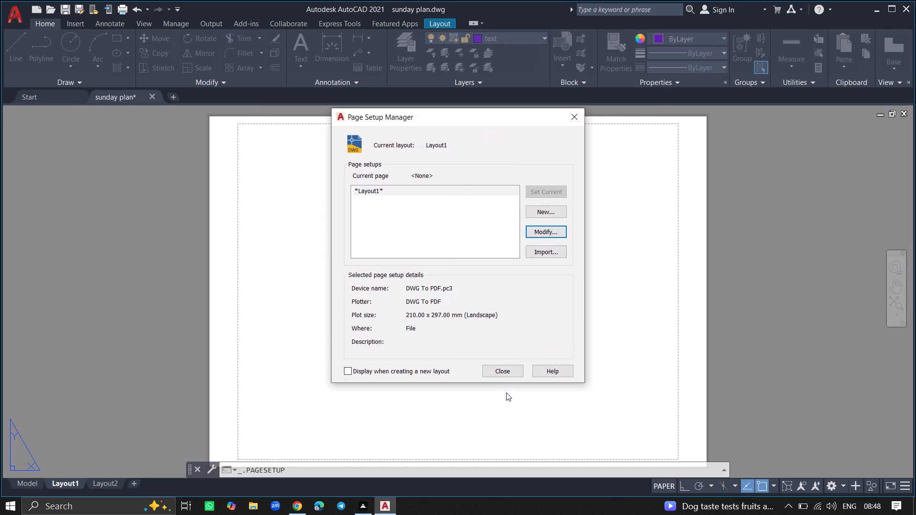
{"action": "left_click", "coordinate": [499, 365]}
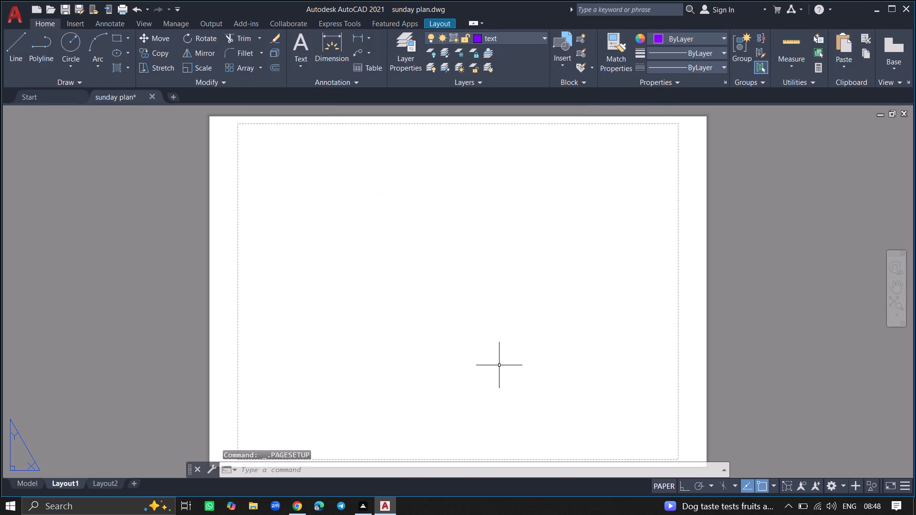
Create a rectangular MVIEW viewport covering nearly the whole Layout1 sheet to show the floor plan.
{"action": "type", "text": "MV"}
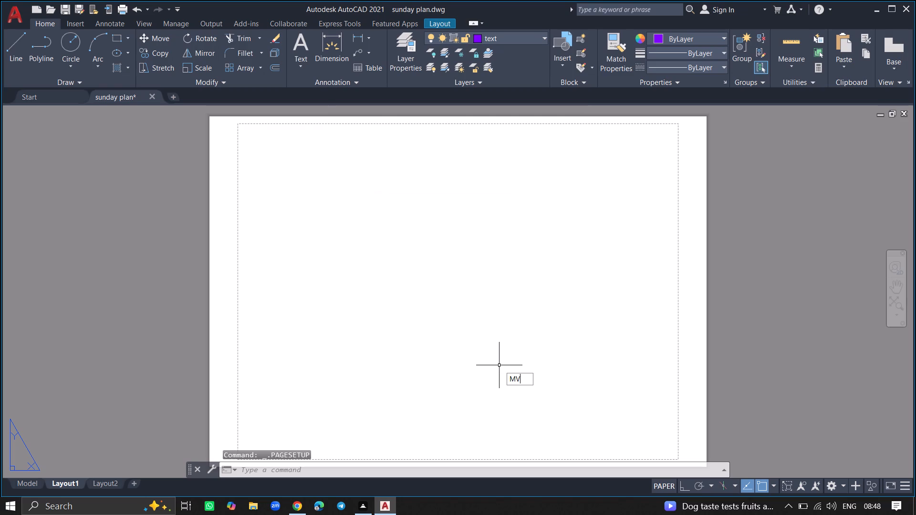
{"action": "left_click", "coordinate": [514, 388]}
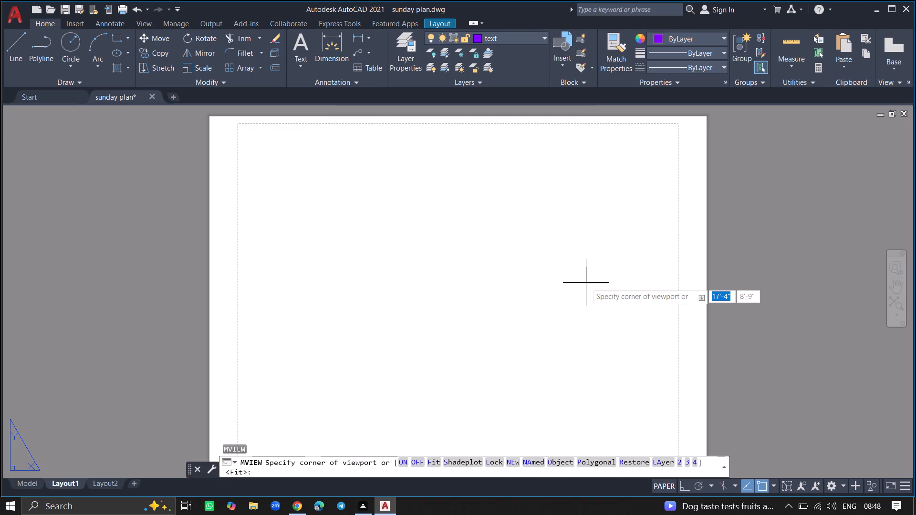
{"action": "left_click", "coordinate": [678, 131]}
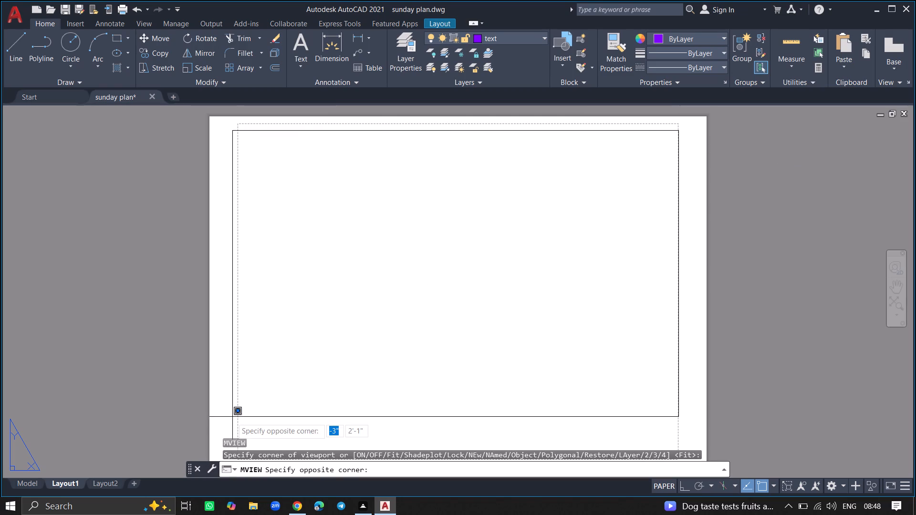
{"action": "left_click", "coordinate": [215, 446]}
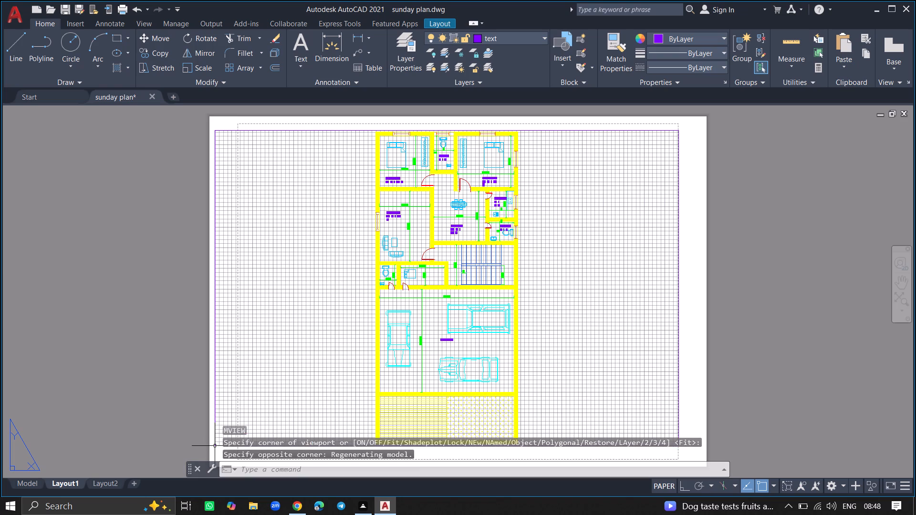
Activate the new floor plan viewport and turn off its grid.
{"action": "double_click", "coordinate": [262, 391]}
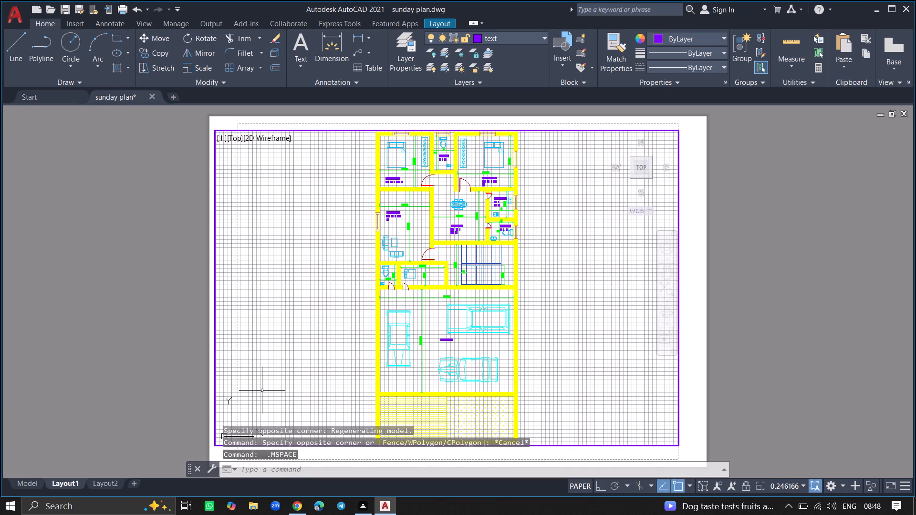
{"action": "key", "text": "F7"}
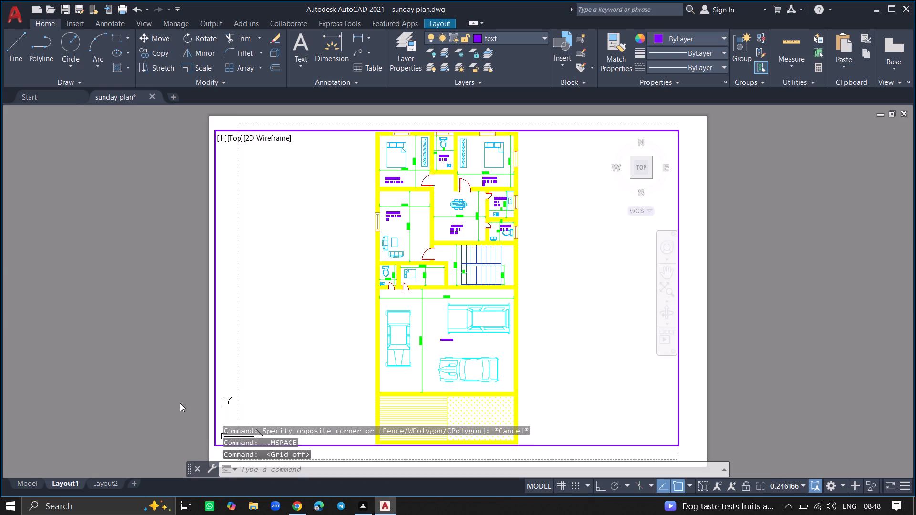
Plot Layout1 to a PDF on the Desktop as sunday plan-Layout1.pdf, and minimise the PDF viewer that opens.
{"action": "key", "text": "ctrl+p"}
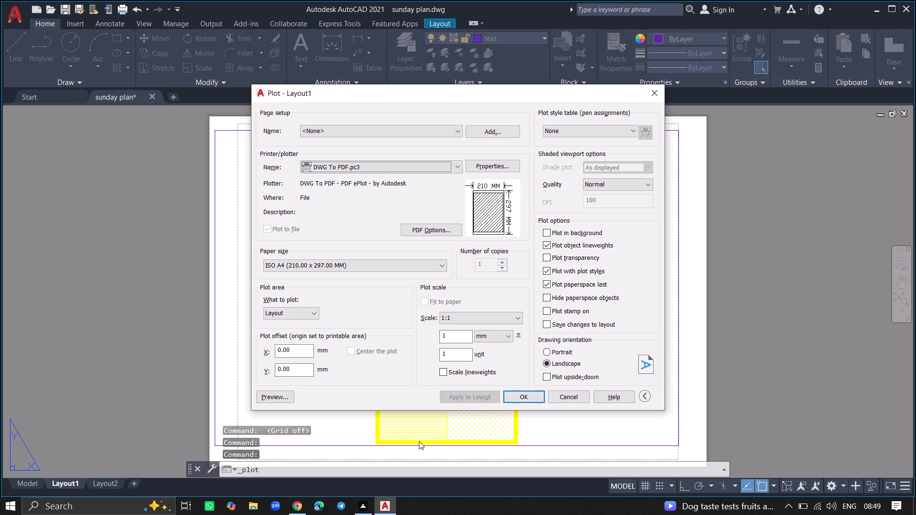
{"action": "left_click", "coordinate": [537, 396]}
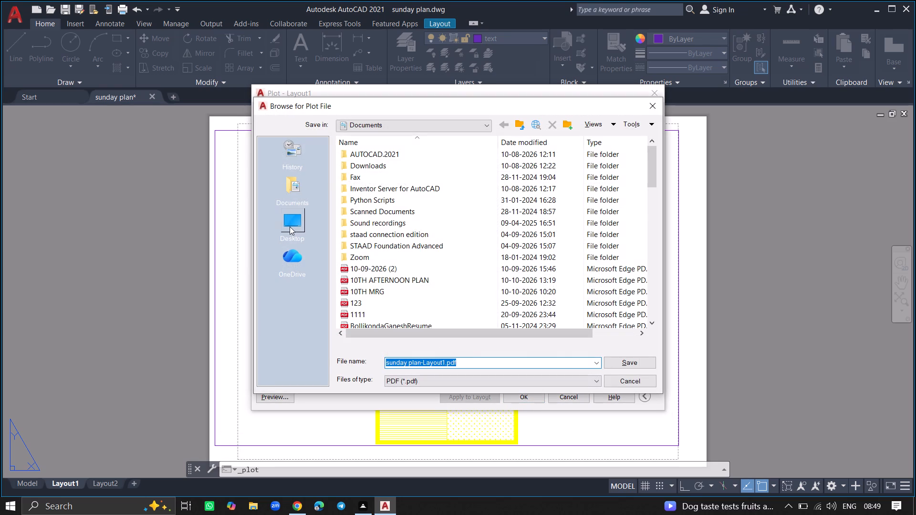
{"action": "left_click", "coordinate": [290, 227]}
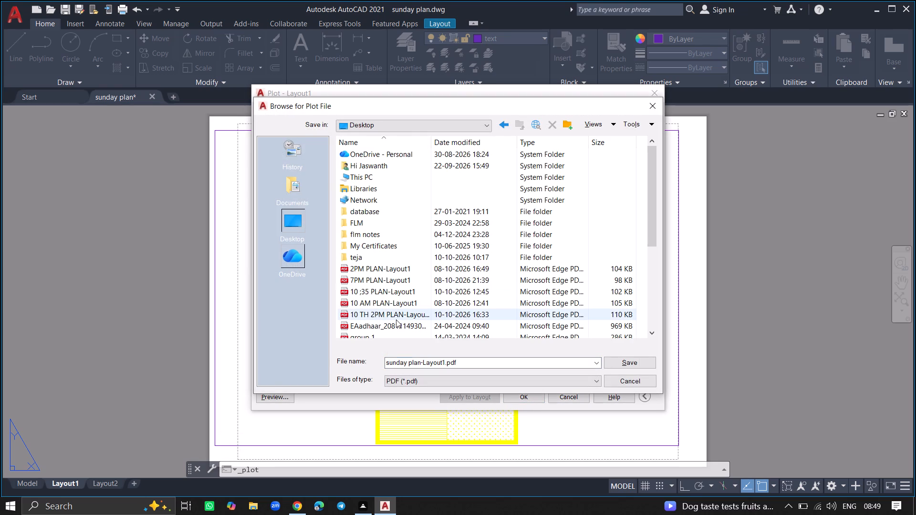
{"action": "left_click", "coordinate": [615, 364]}
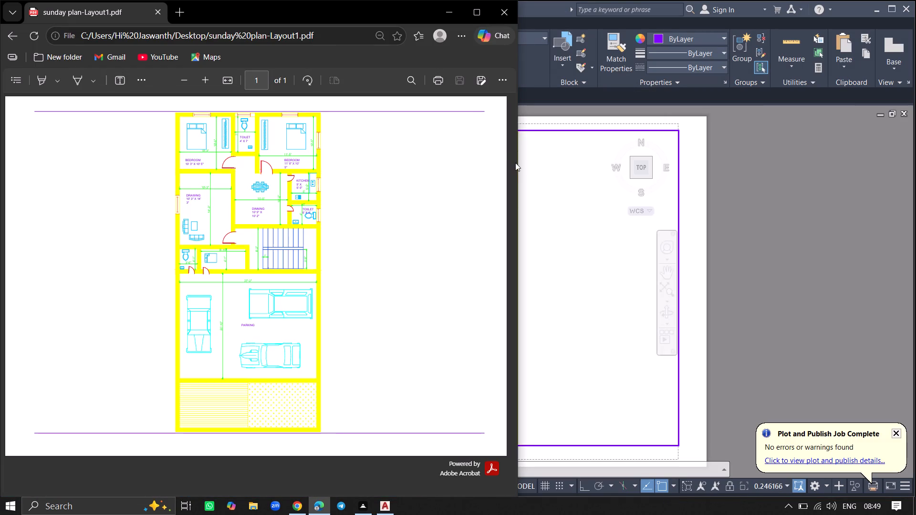
{"action": "left_click", "coordinate": [452, 10]}
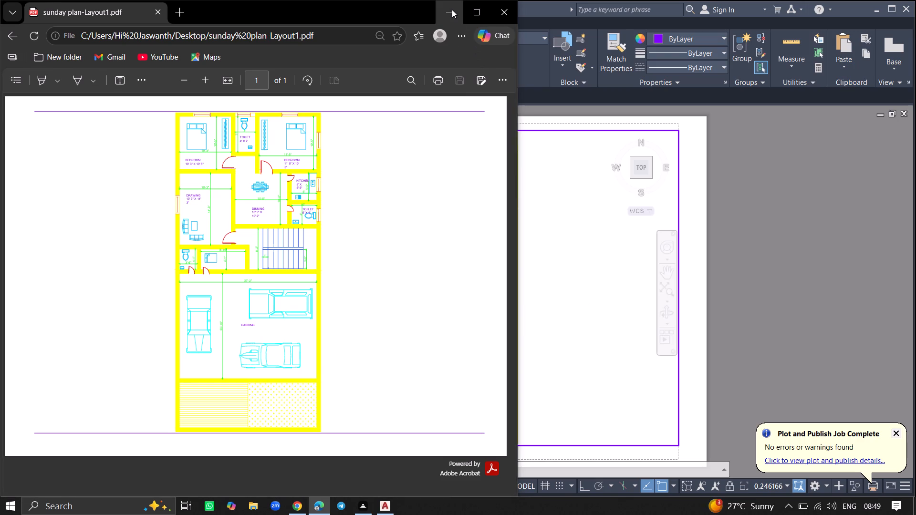